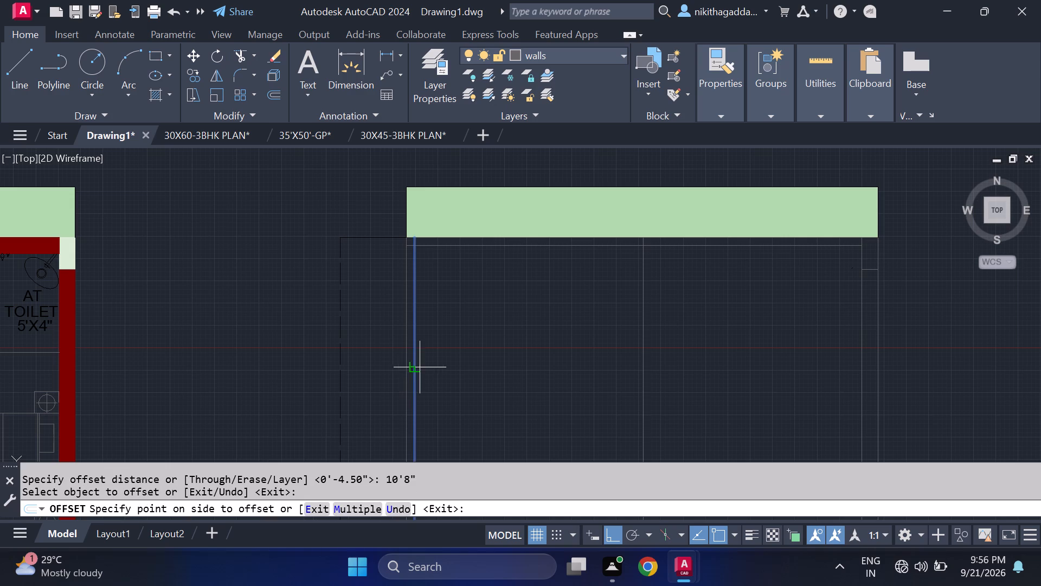
Offset the left wall's inner line 10'8" into the plan at the set distance.
left_click(579, 367)
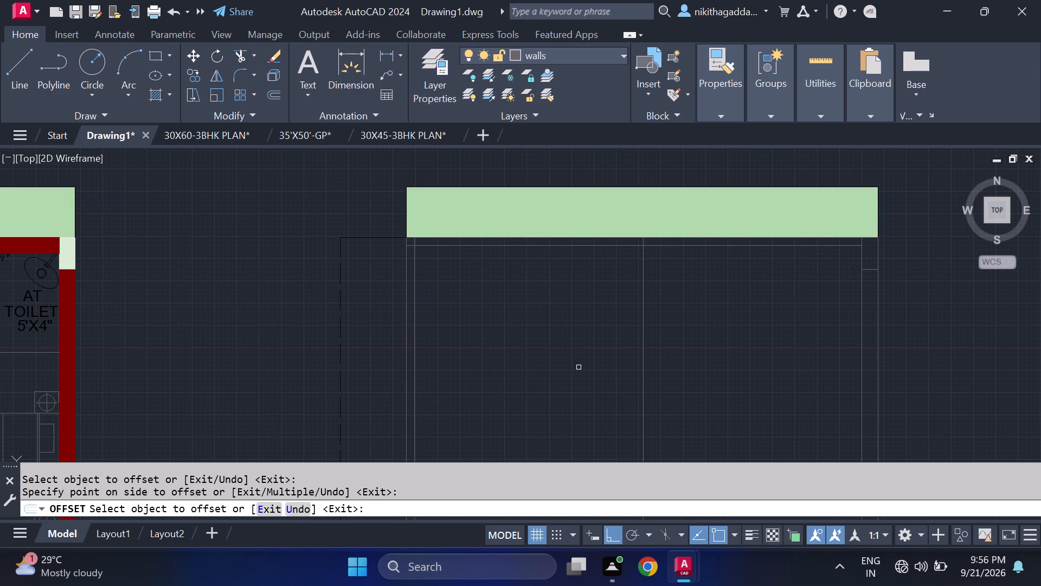
key("Escape")
Offset the new vertical partition line 4.5" to its right to form the partition's thickness.
type("OF")
key("Return")
type("4.5")
key("shift+quotedbl")
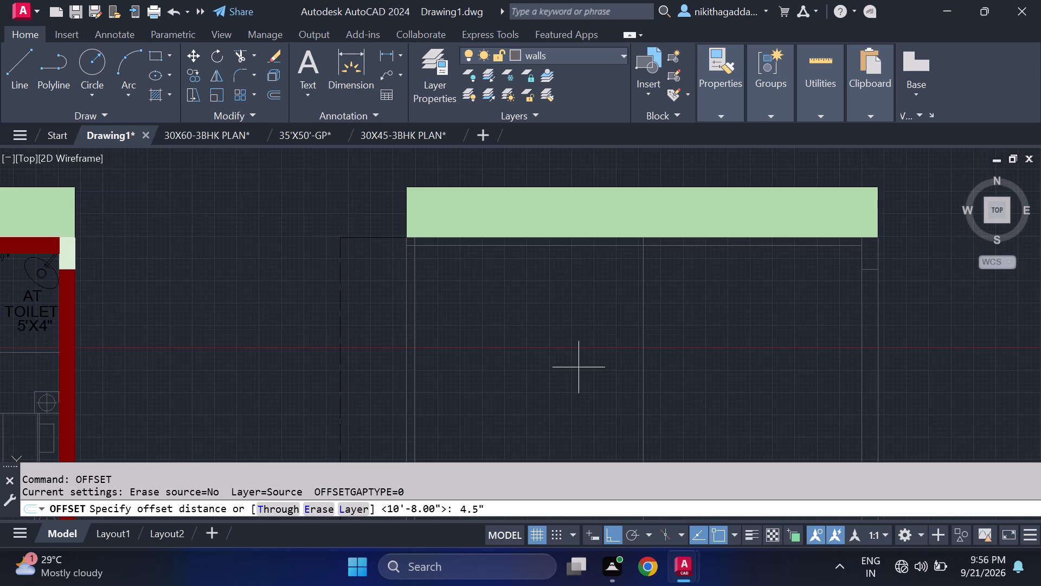
key("Return")
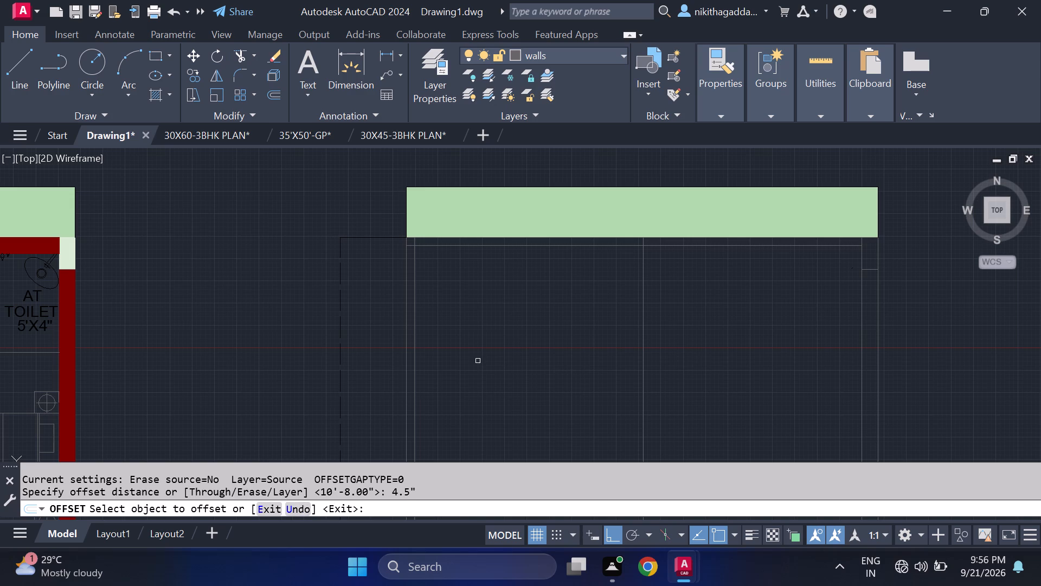
left_click(642, 284)
left_click(687, 282)
key("Escape")
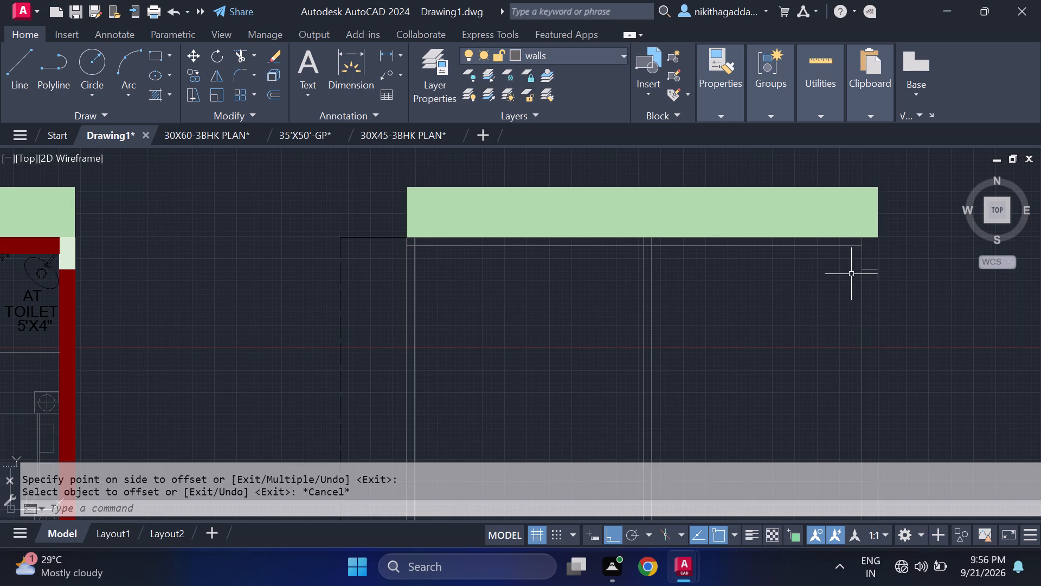
Offset the top wall's inner line 4' down into the plan.
middle_click_drag(804, 293, 748, 320)
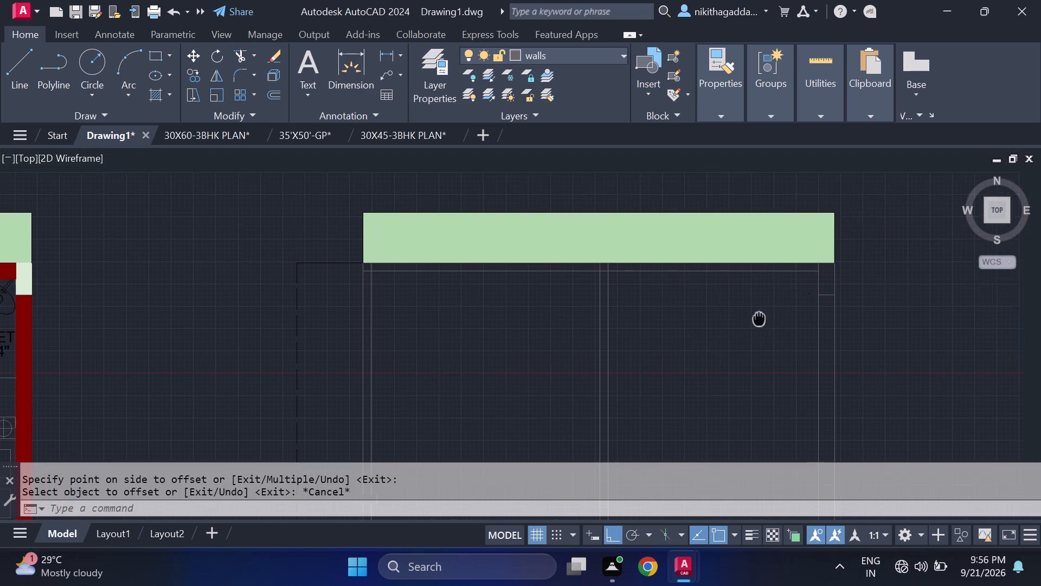
middle_click_drag(748, 320, 709, 302)
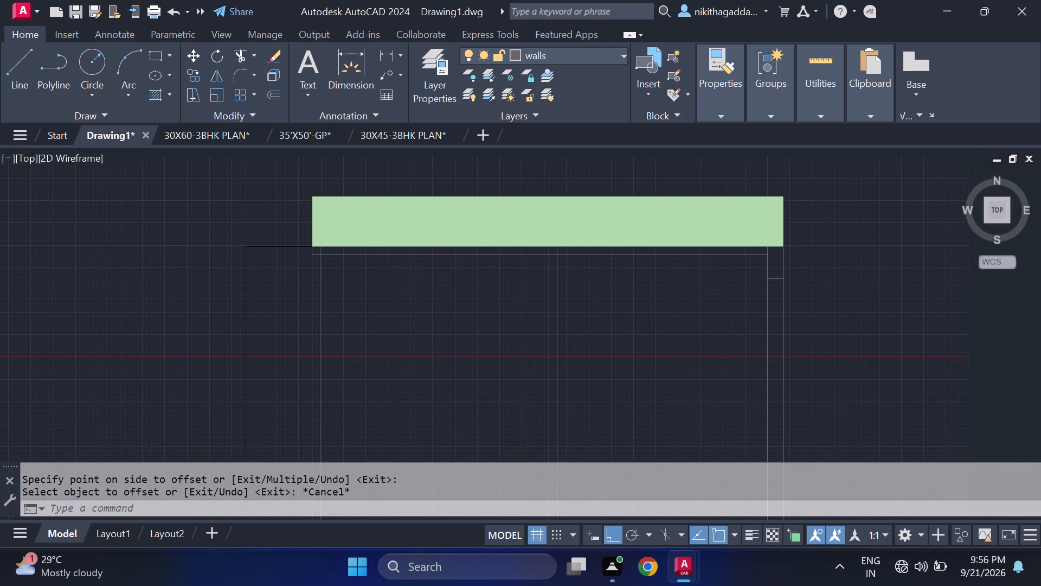
type("OF")
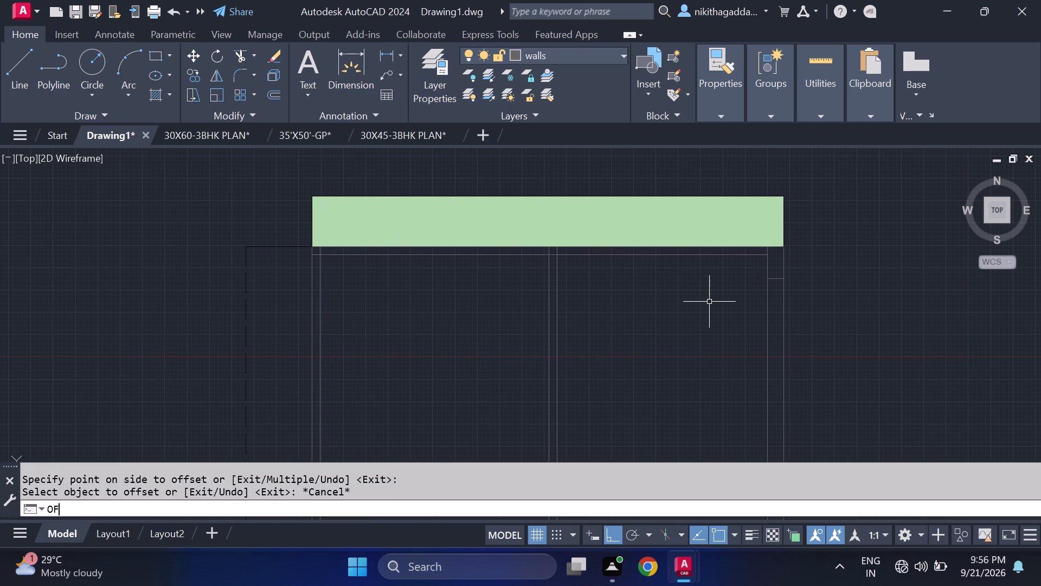
key("Return")
type("4'")
key("Return")
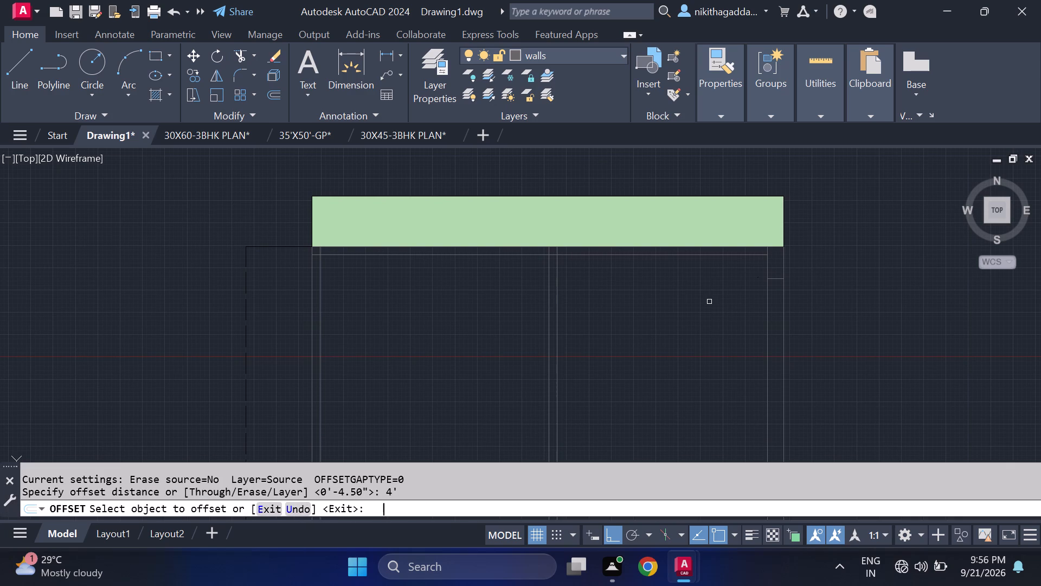
left_click(678, 257)
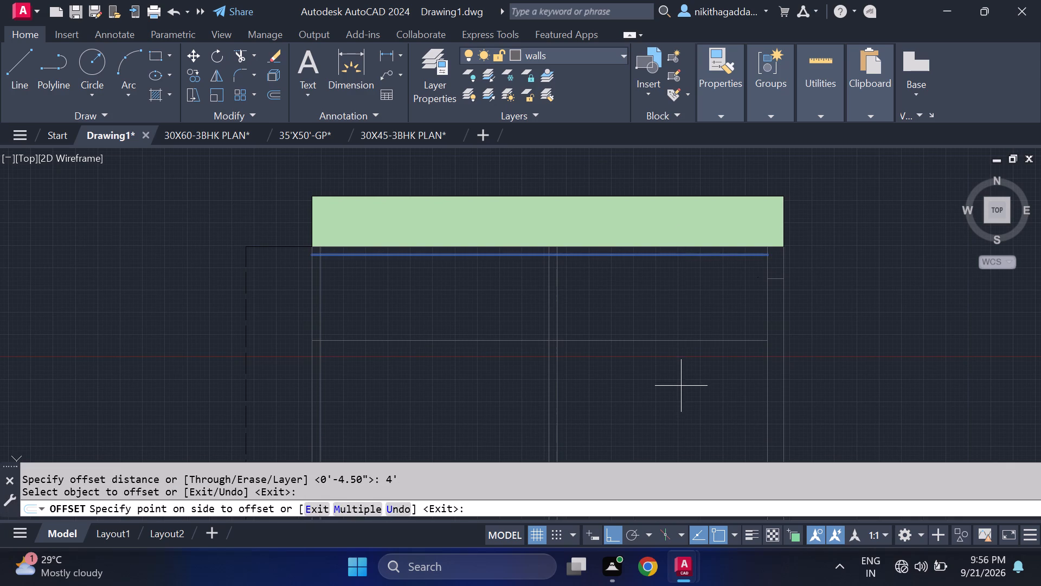
left_click(681, 388)
key("Escape")
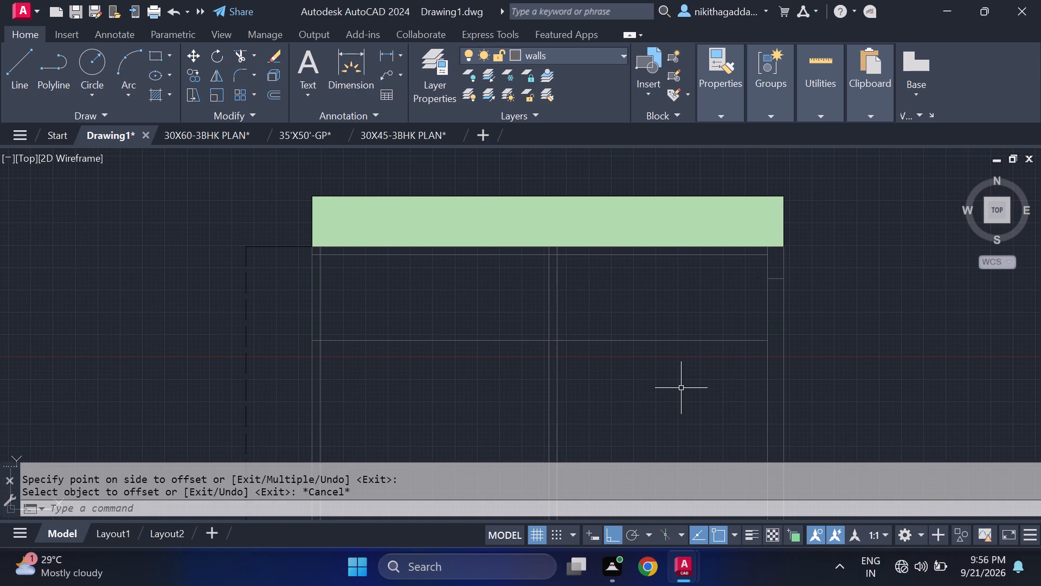
Offset the new horizontal partition line 4.5" downward to give the partition its thickness.
type("OF")
key("Return")
type("4.5\"")
key("Return")
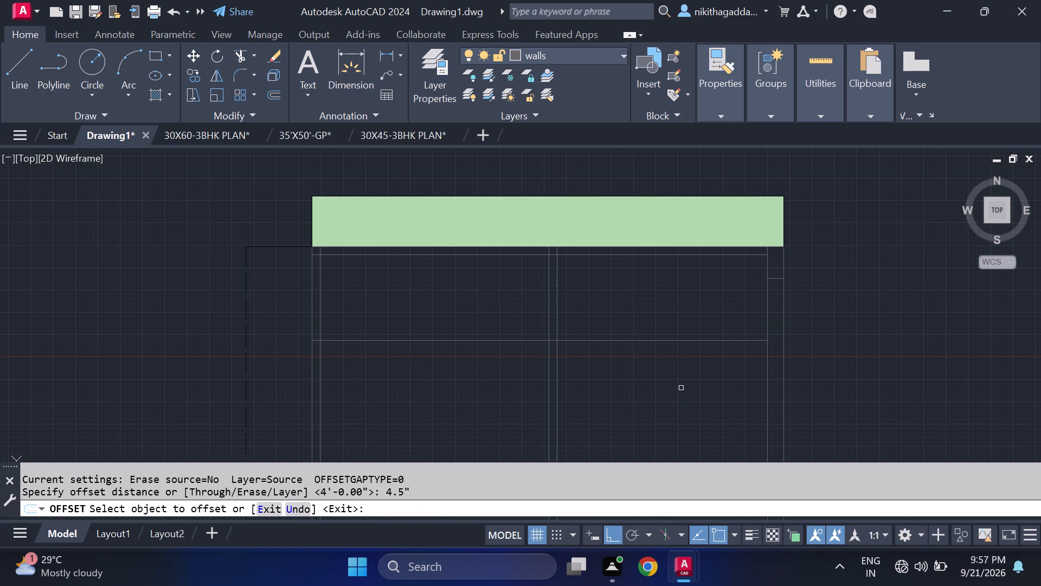
left_click(691, 340)
left_click(678, 395)
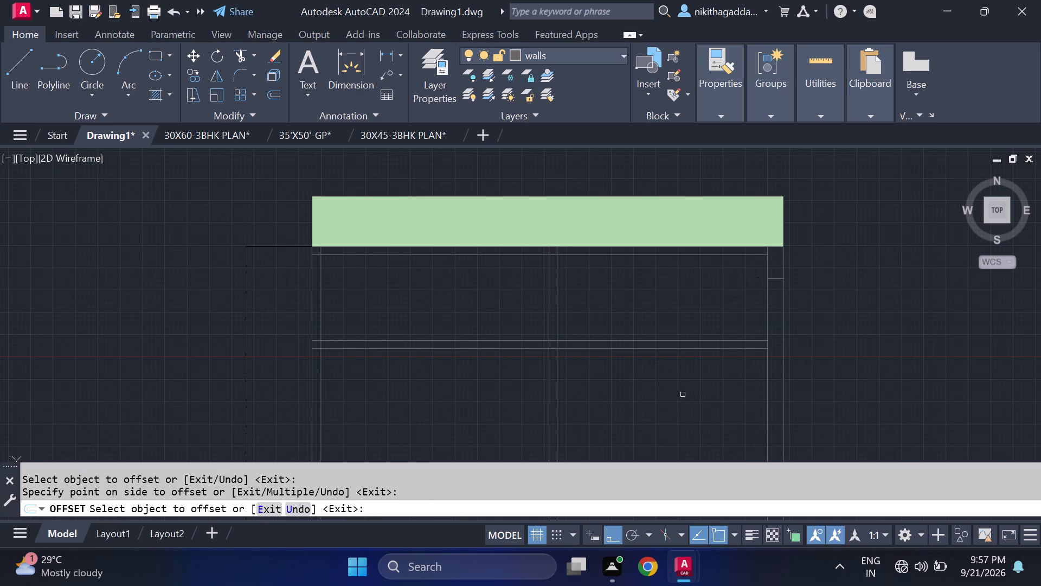
key("Escape")
Trim both horizontal partition lines out of the left-hand room, including their short pieces inside the left wall.
type("TR")
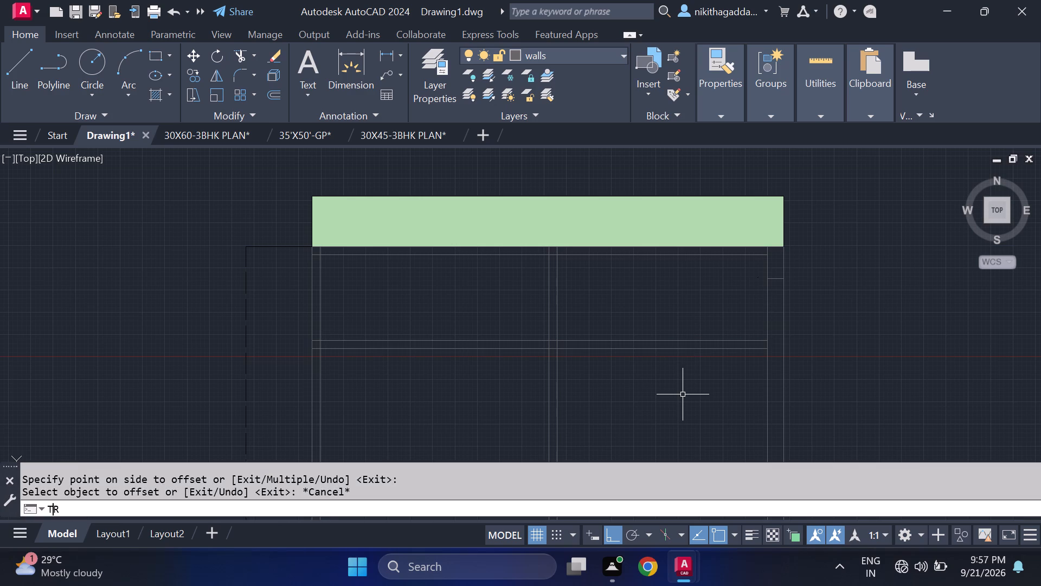
key("Return")
left_click_drag(409, 310, 401, 400)
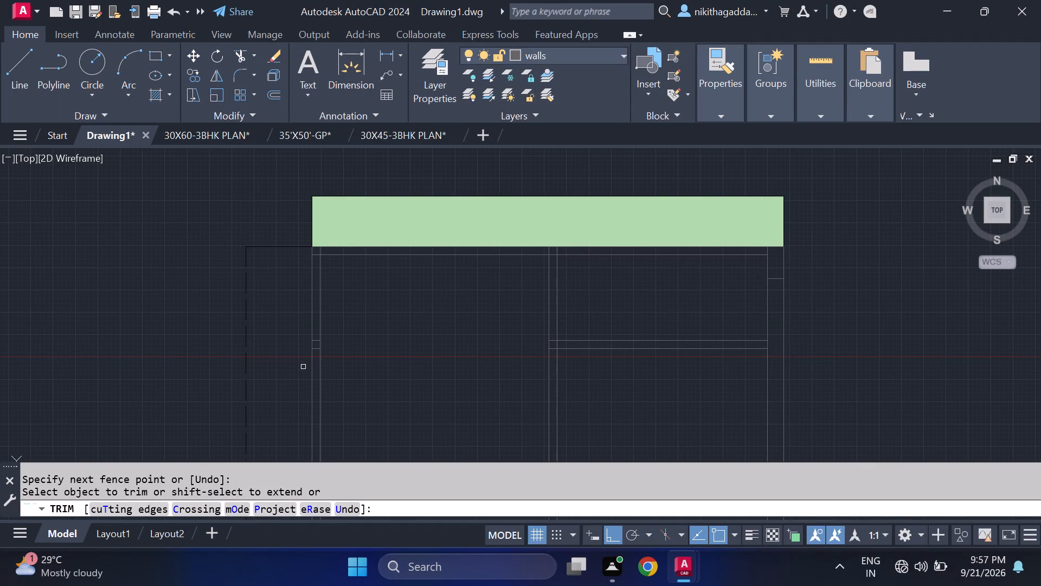
scroll(294, 359, "up", 3)
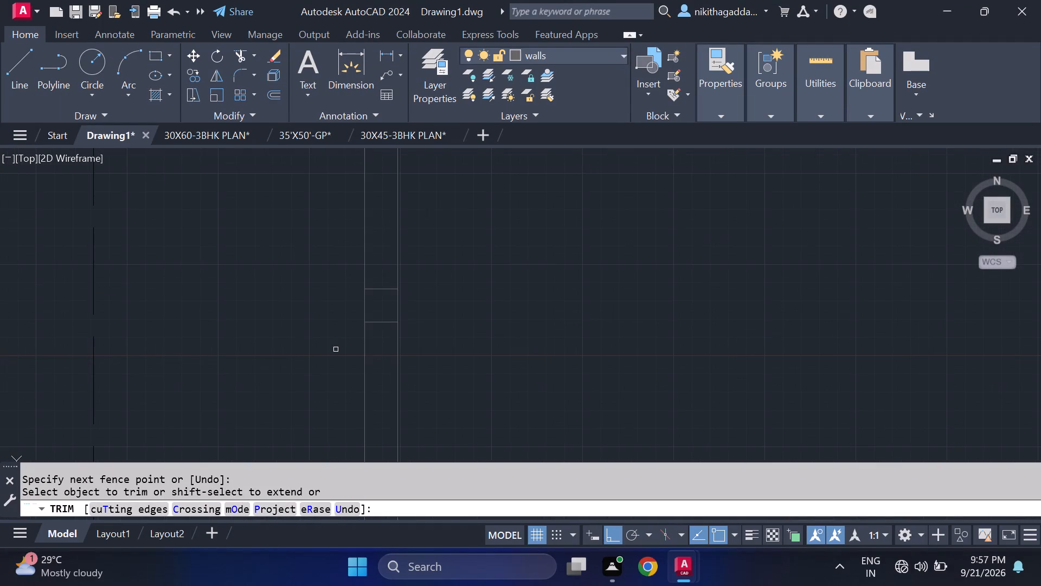
left_click(376, 322)
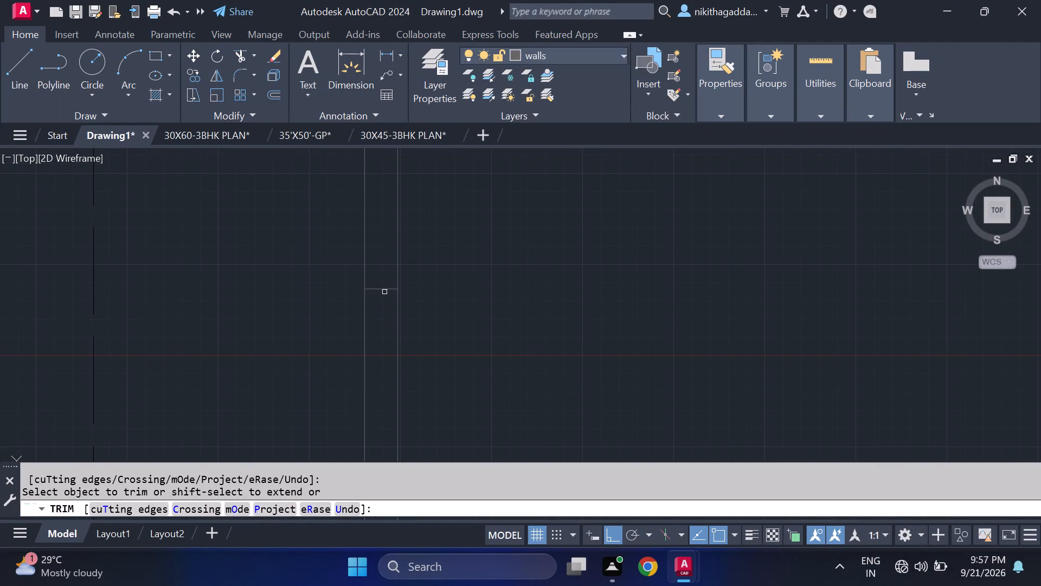
left_click(384, 291)
Trim the overlapping line pieces where the horizontal partition meets the vertical partition to open the junction.
scroll(528, 344, "down", 5)
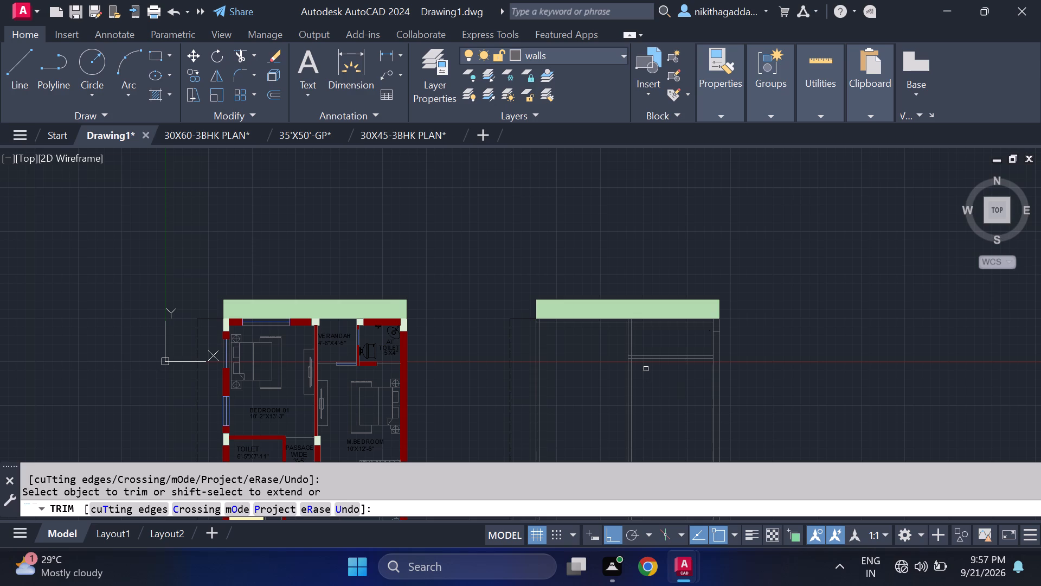
scroll(643, 372, "up", 3)
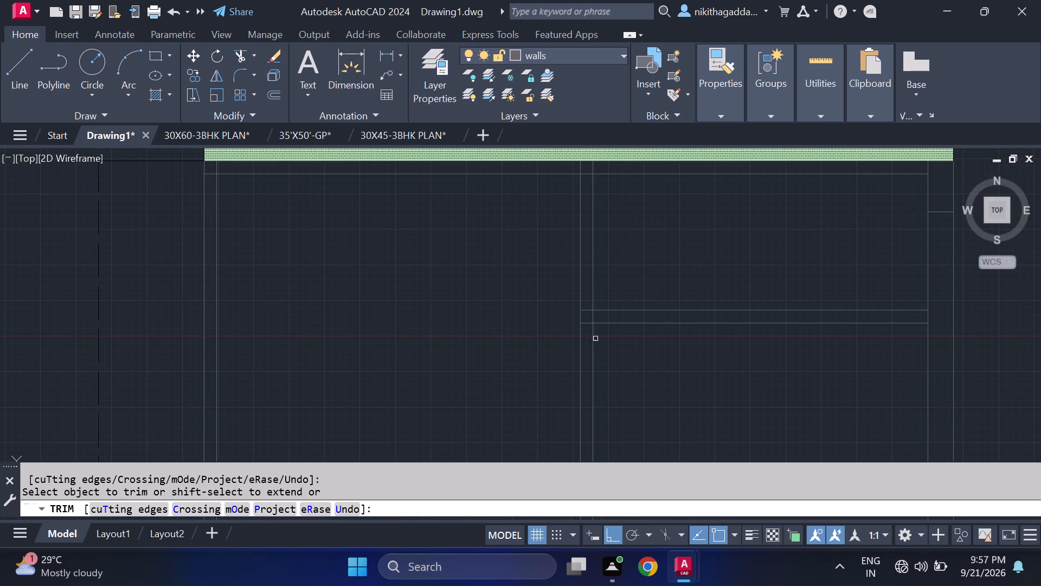
left_click(589, 322)
left_click(588, 313)
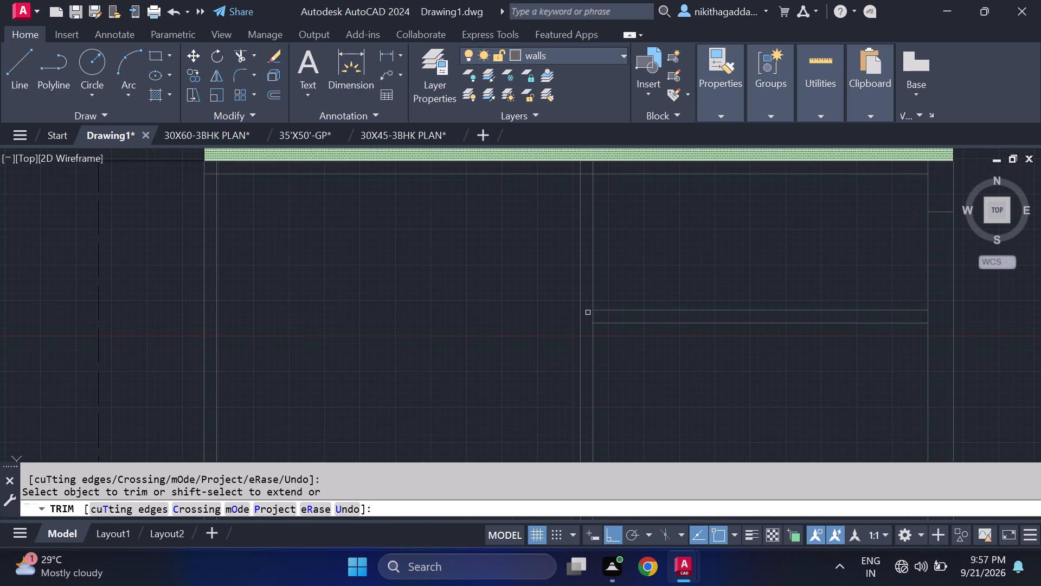
left_click(591, 315)
scroll(616, 360, "down", 3)
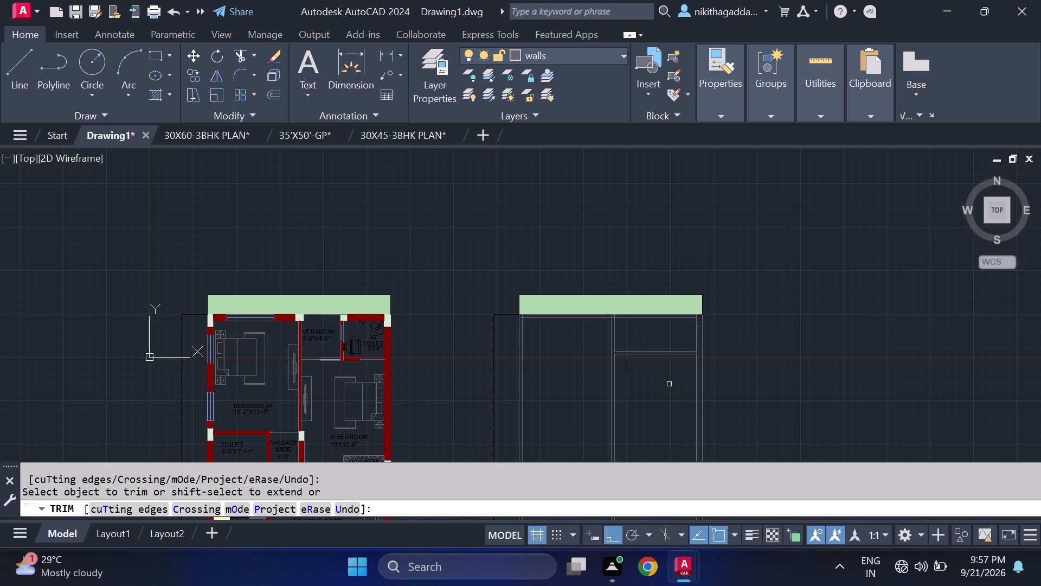
key("Escape")
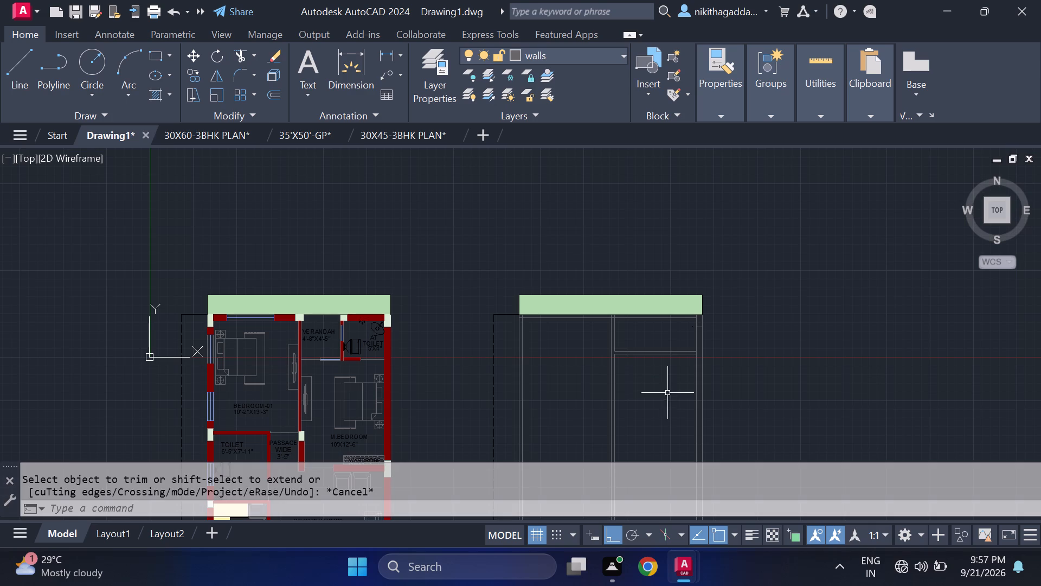
Offset the horizontal partition's lower line 12'6" downward to mark the bedroom's far side.
middle_click_drag(652, 422, 661, 376)
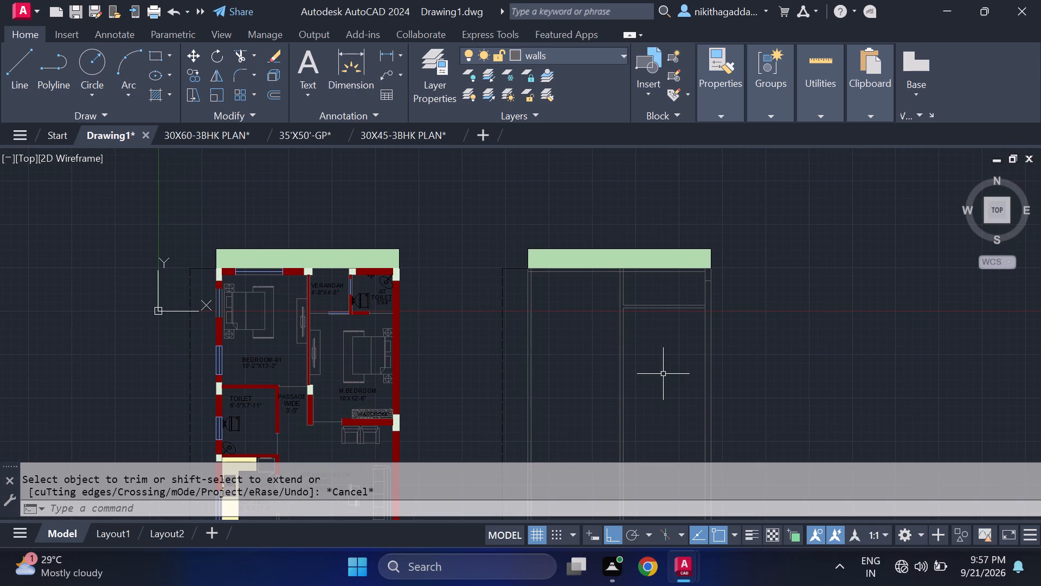
scroll(663, 374, "up", 1)
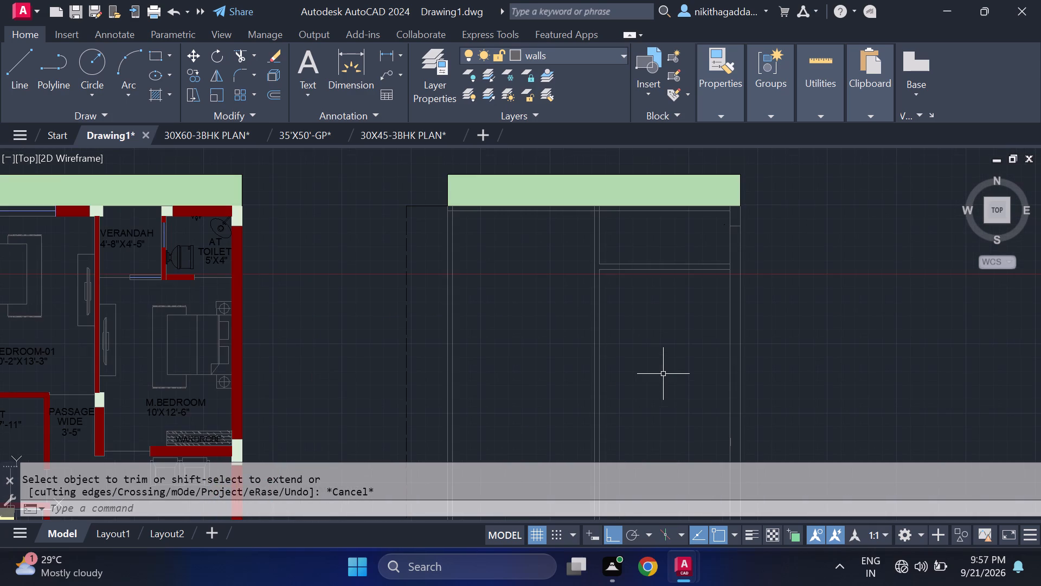
type("OF")
key("Return")
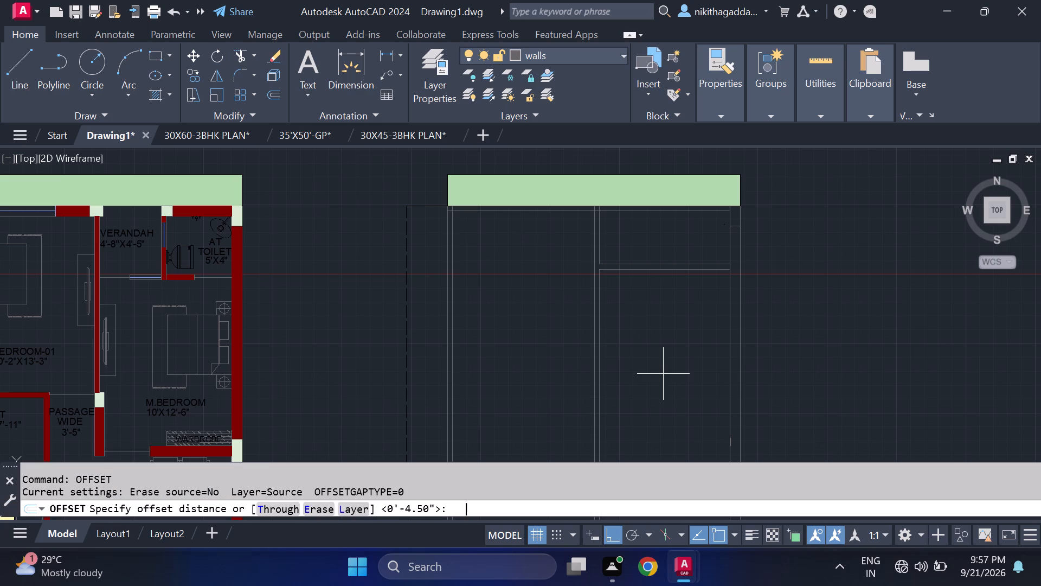
type("12'6")
key("shift+quotedbl")
key("Return")
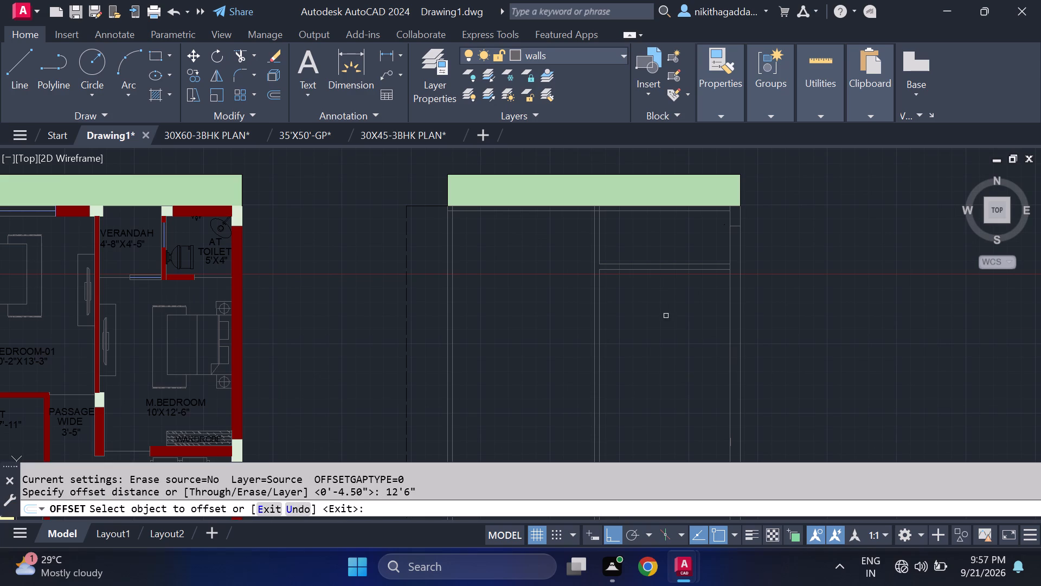
left_click(671, 269)
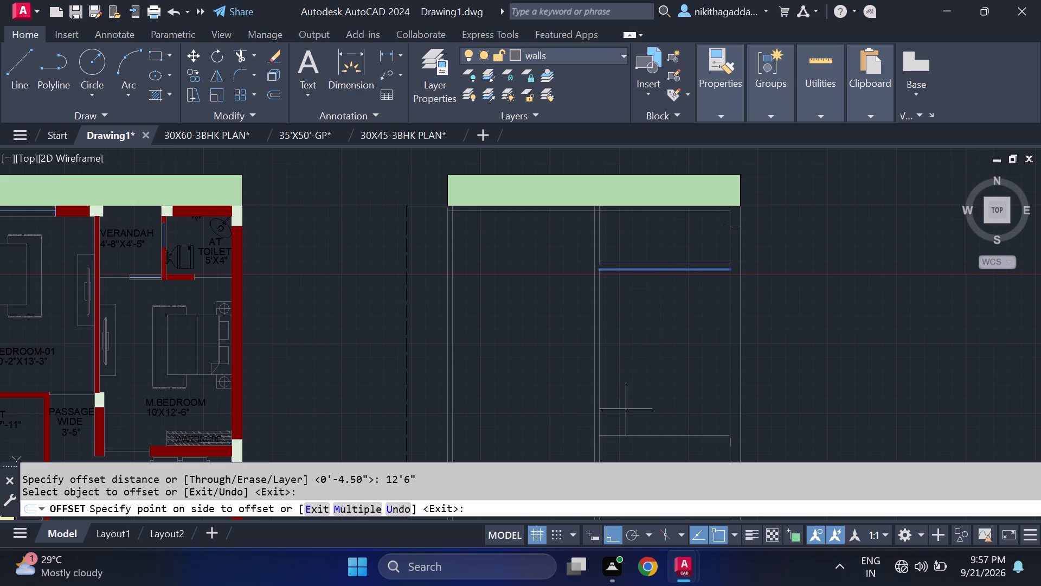
left_click(652, 454)
middle_click_drag(652, 447, 656, 378)
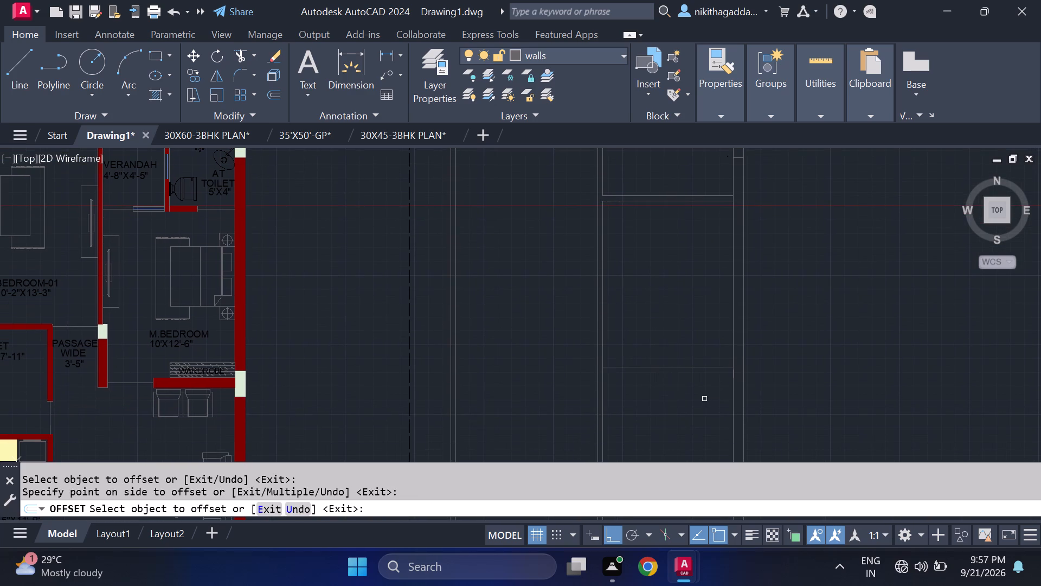
key("Escape")
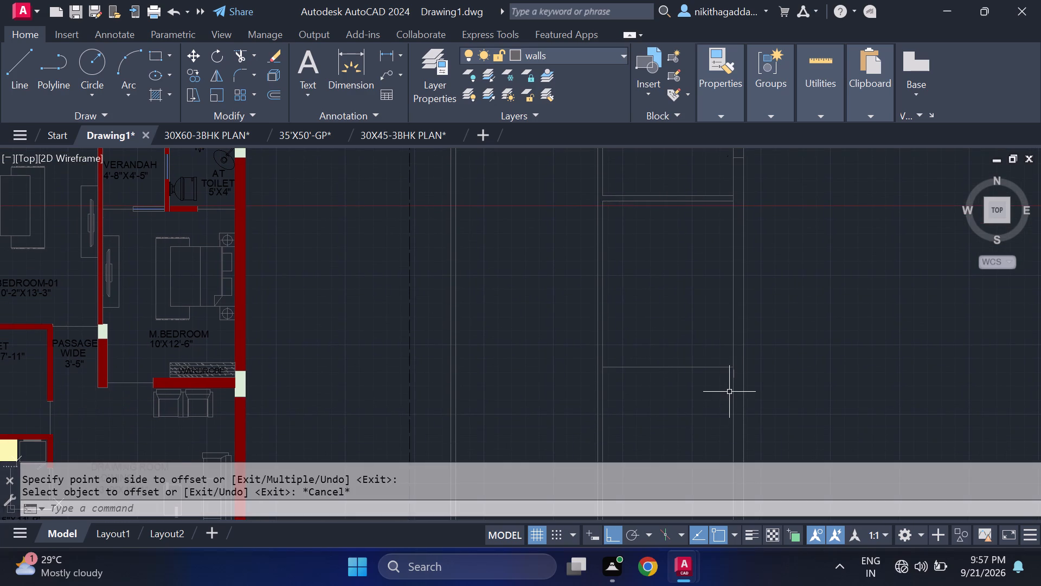
Delete the stray short vertical line on the right wall's inner face beside the new horizontal line.
scroll(730, 392, "up", 3)
left_click(738, 332)
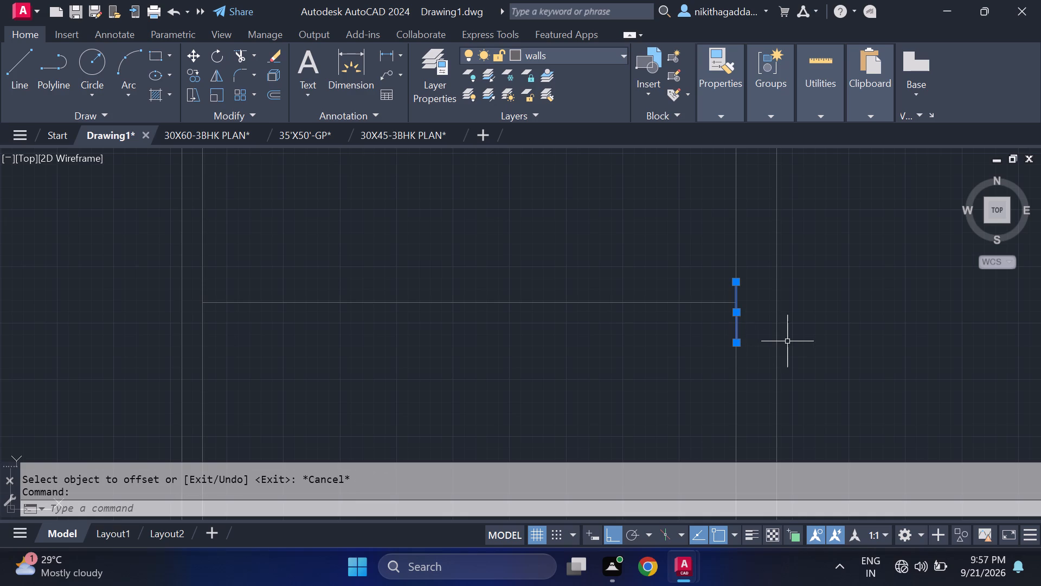
key("Delete")
Offset the bedroom's lower horizontal line 9" downward to form the wall thickness.
scroll(785, 329, "down", 4)
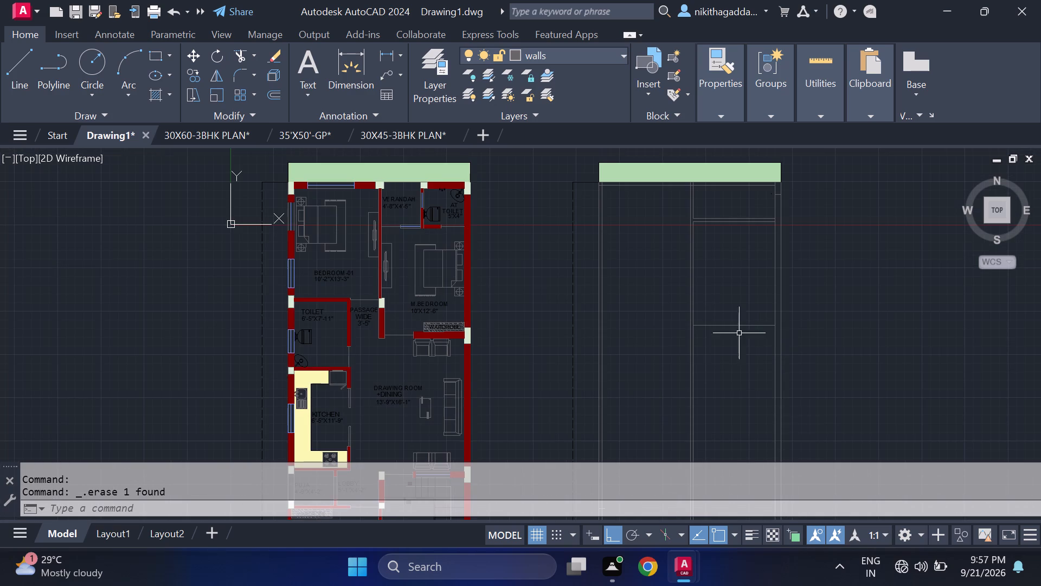
scroll(727, 334, "up", 2)
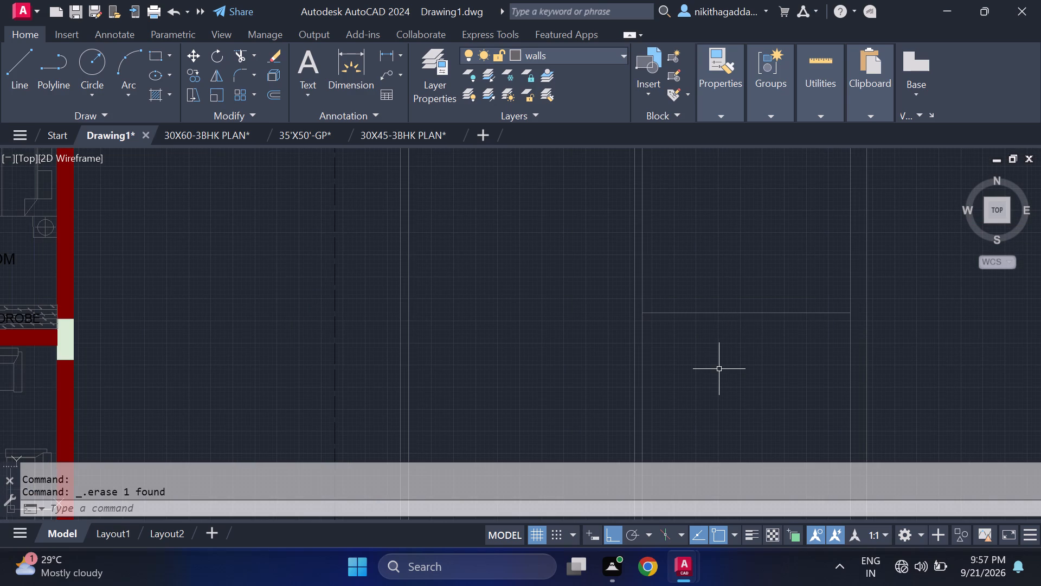
type("OF")
key("Return")
type("9\"")
key("Return")
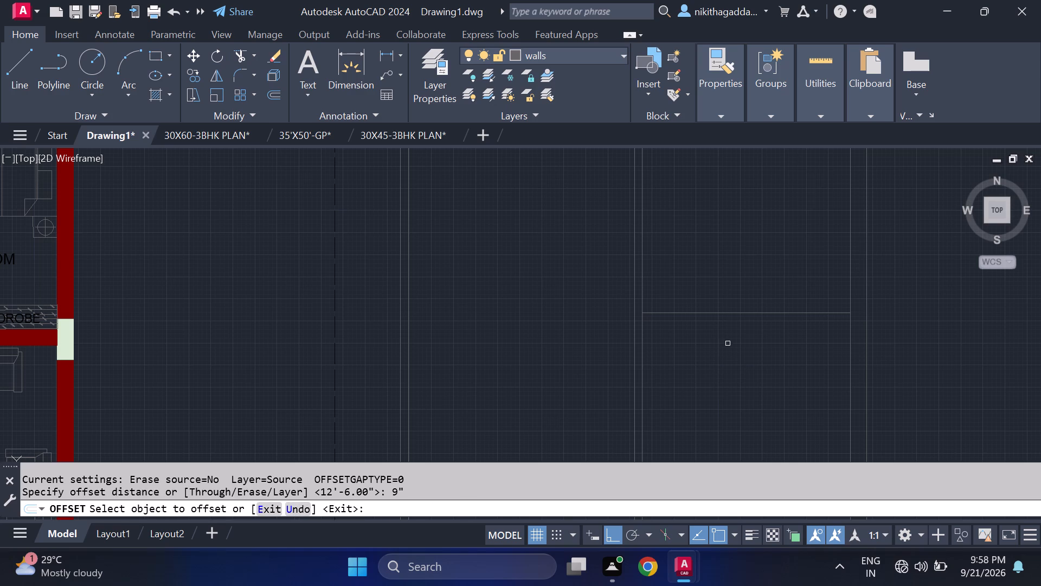
left_click(742, 311)
left_click(721, 359)
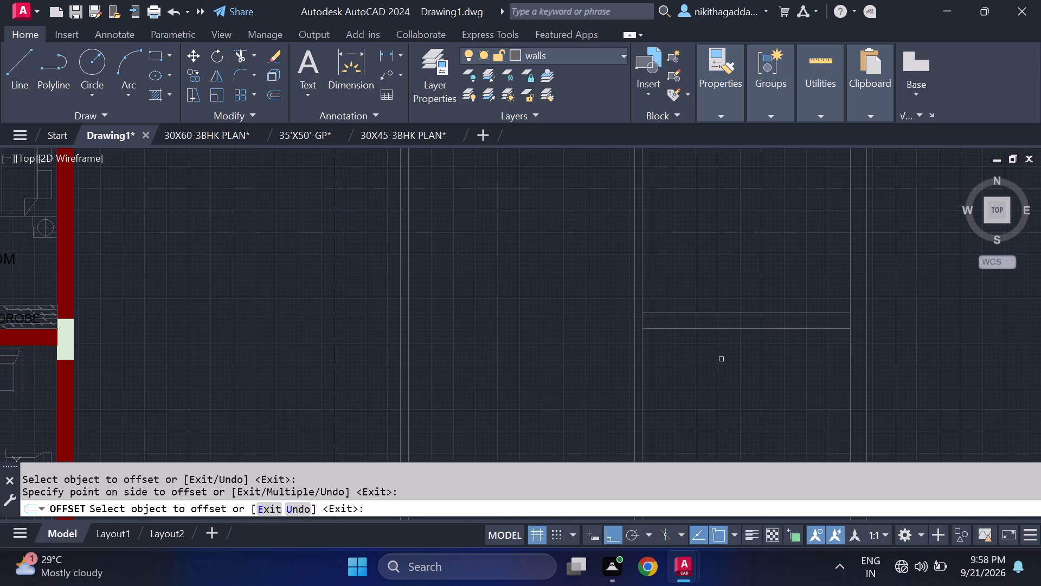
key("Escape")
Offset the top wall's inner line 13'9" downward in the new plan to mark the left-hand bedroom's far side.
scroll(721, 359, "down", 4)
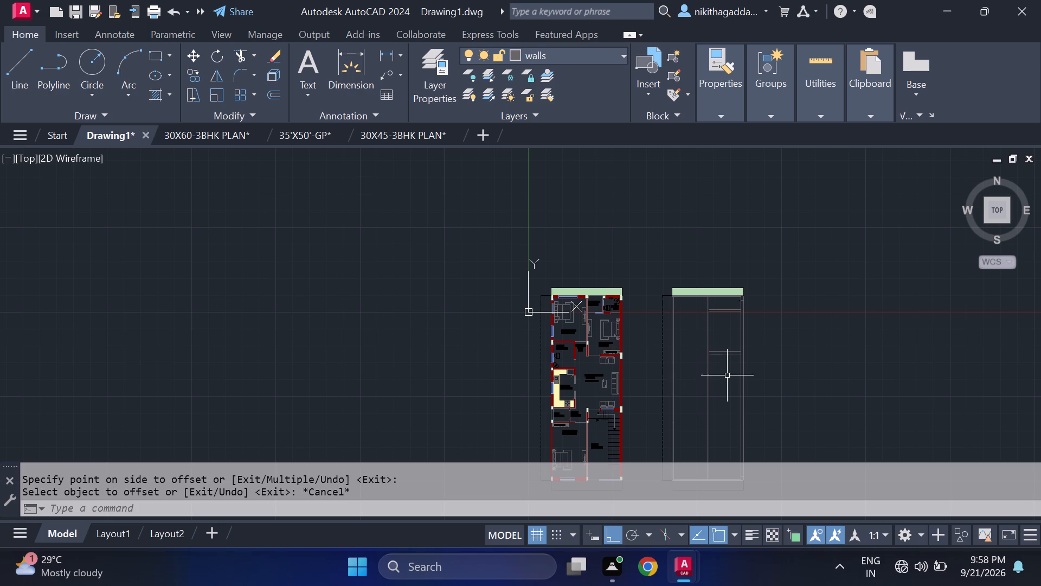
scroll(706, 339, "up", 1)
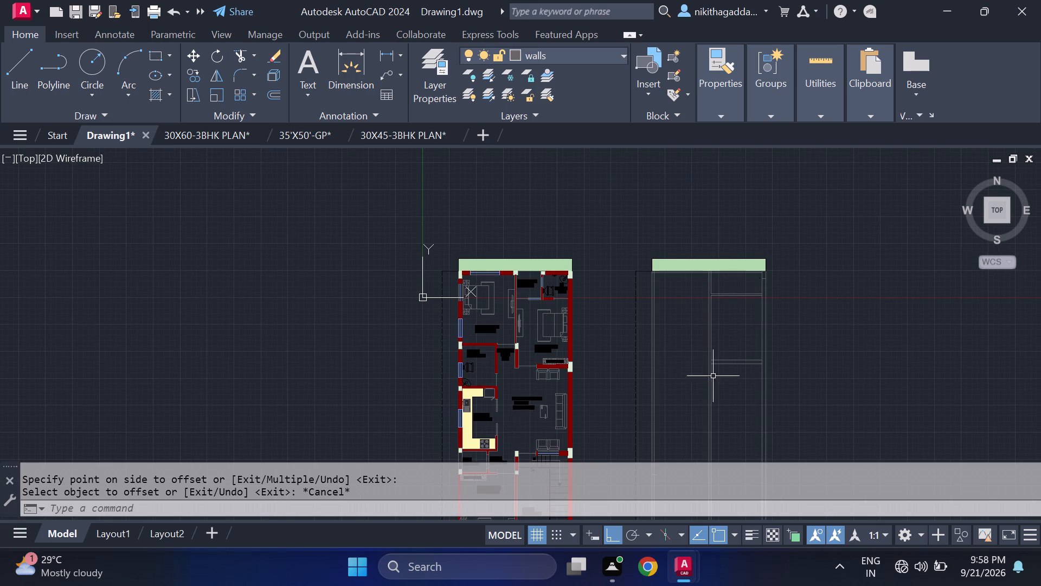
middle_click_drag(686, 411, 701, 290)
scroll(683, 363, "up", 2)
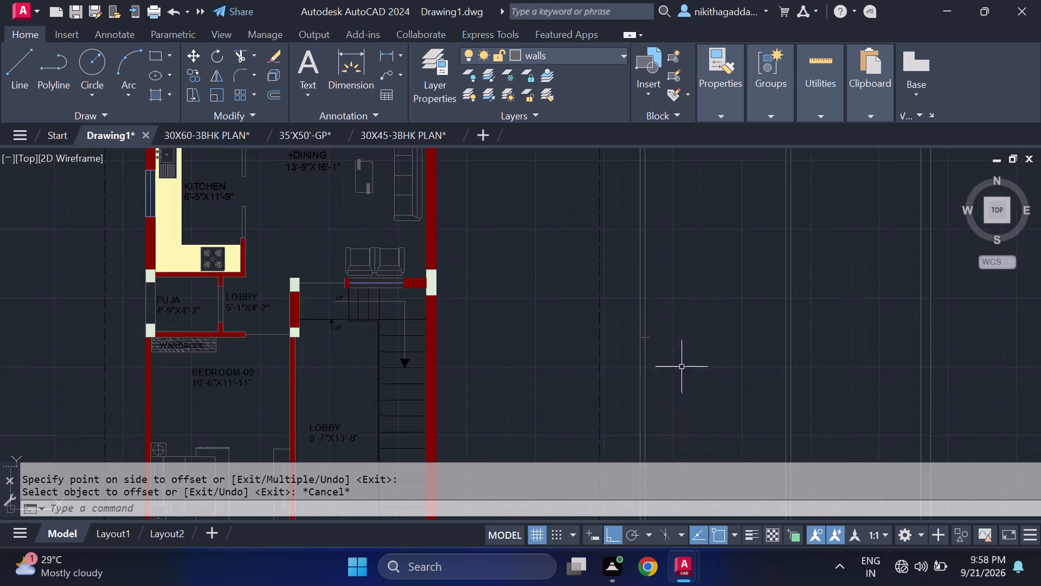
scroll(679, 368, "up", 1)
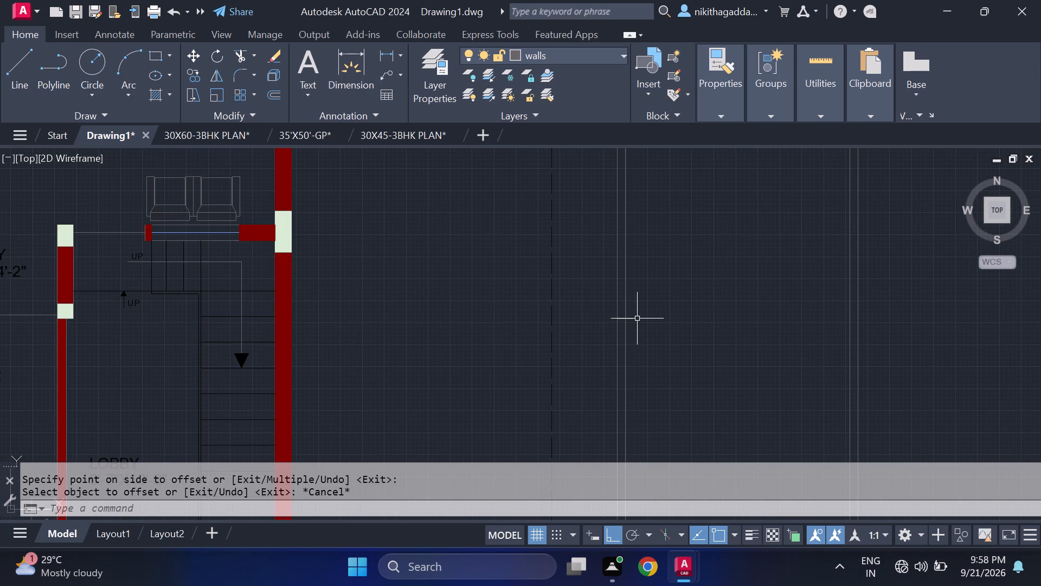
scroll(666, 313, "down", 2)
middle_click_drag(704, 259, 707, 412)
middle_click_drag(728, 286, 714, 352)
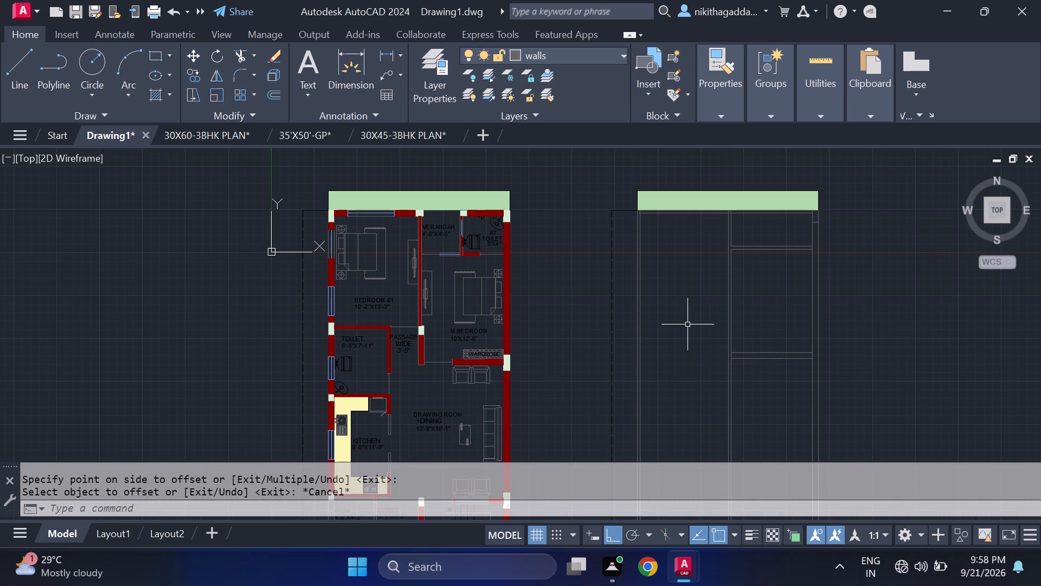
type("OF")
key("Return")
type("13'8")
key("BackSpace")
key("9")
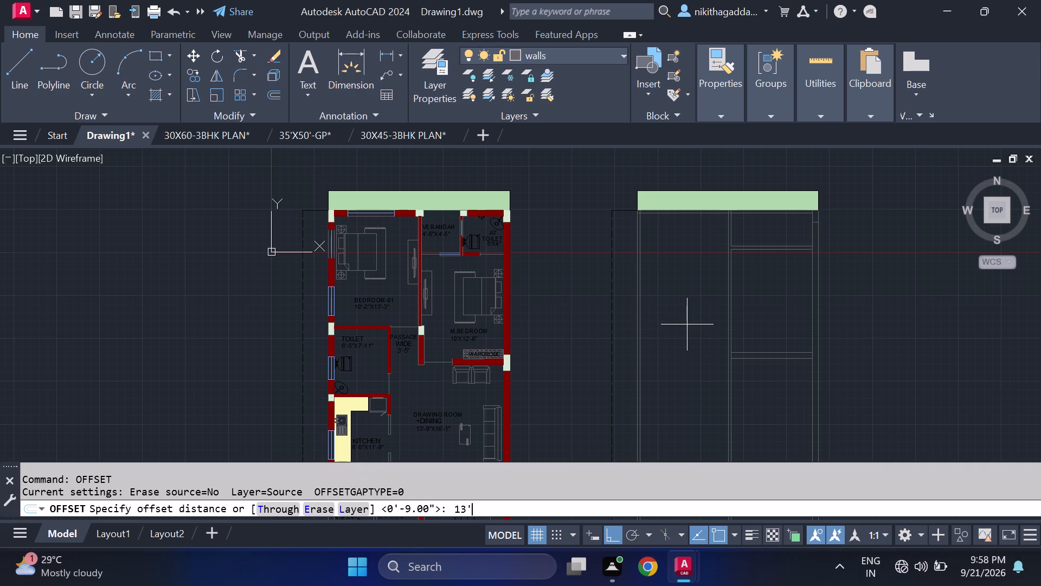
key("shift+quotedbl")
key("Return")
left_click(693, 214)
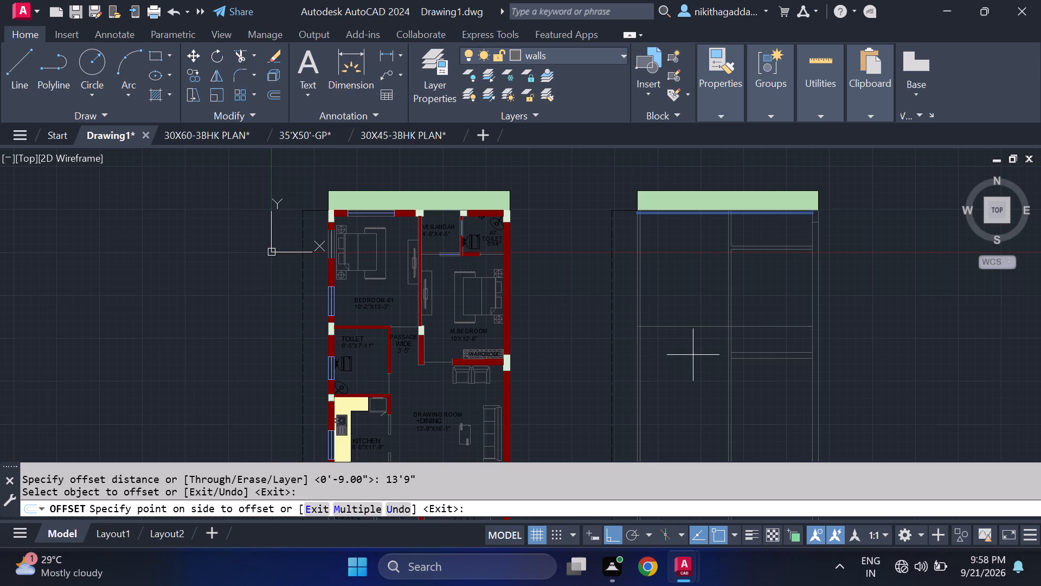
left_click(693, 355)
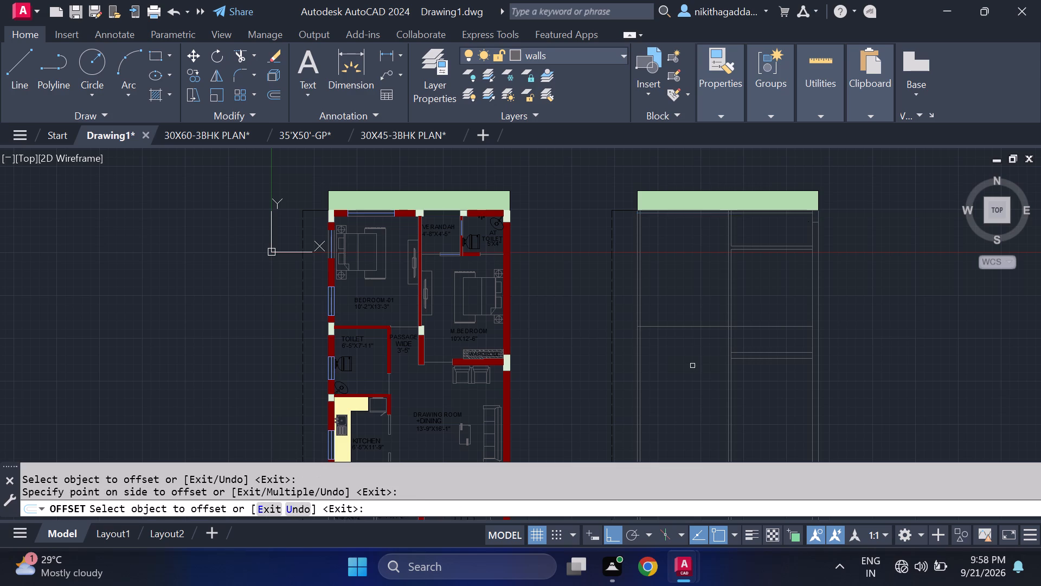
key("Escape")
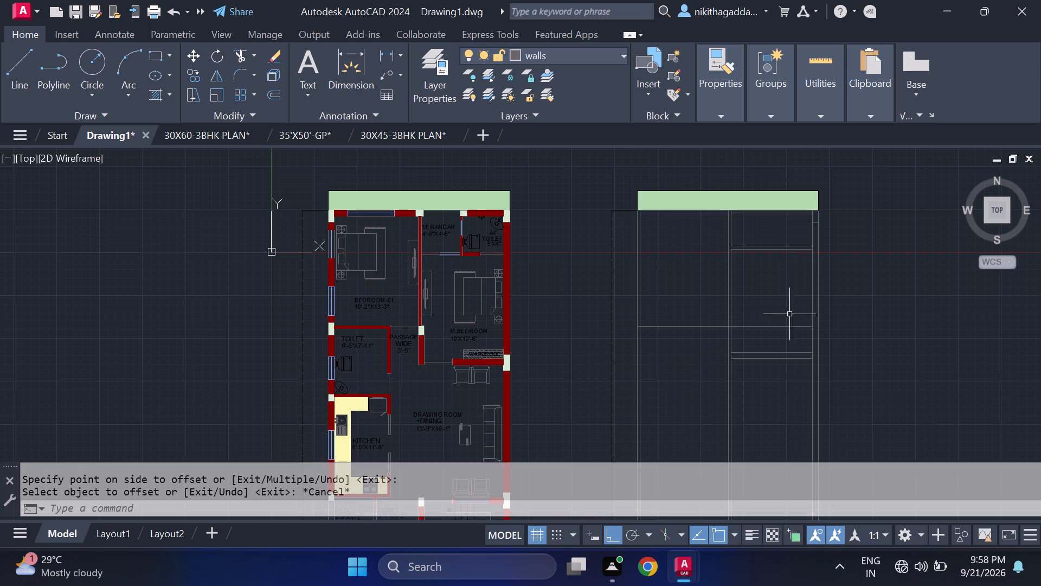
Trim the new horizontal line out of the right-hand room, back to the vertical partition.
type("TR")
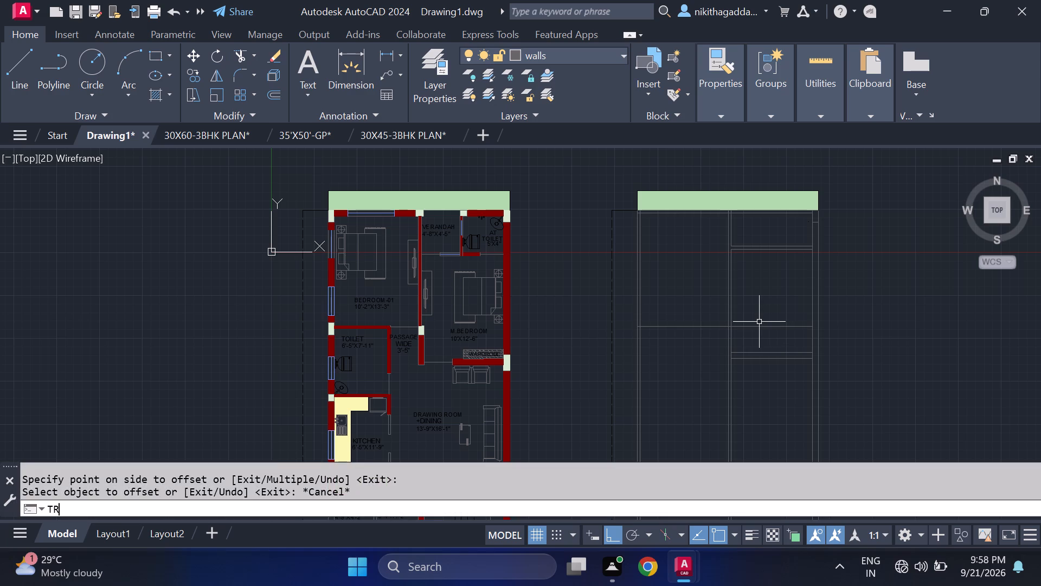
key("Return")
left_click(759, 326)
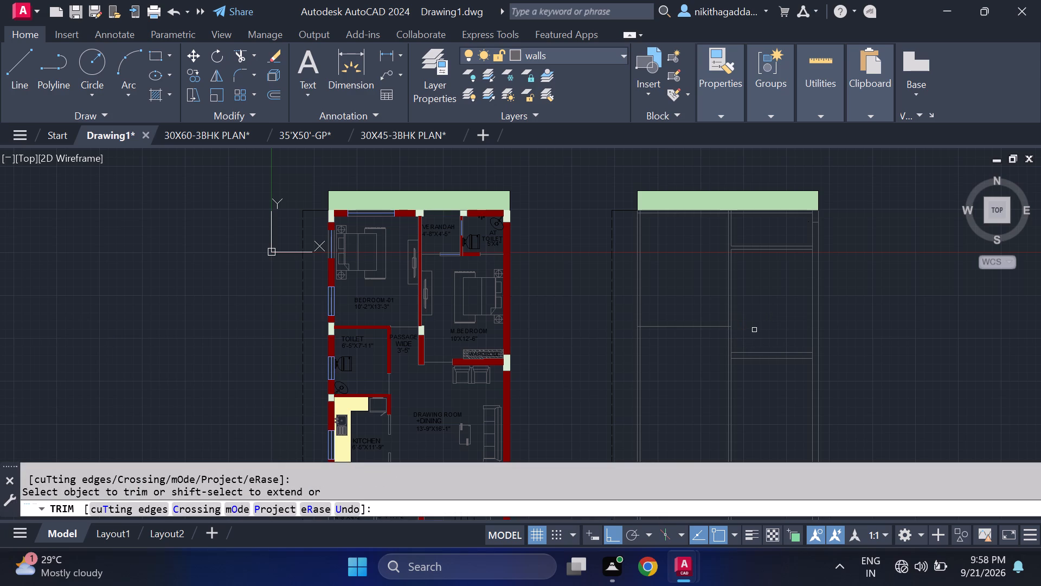
middle_click_drag(754, 330, 745, 300)
middle_click(745, 300)
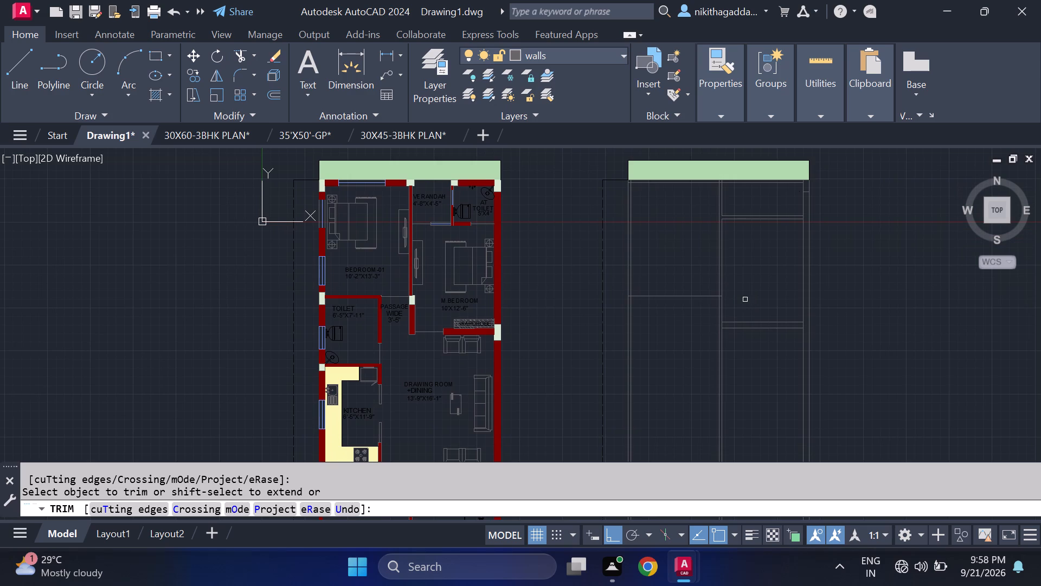
scroll(712, 317, "up", 1)
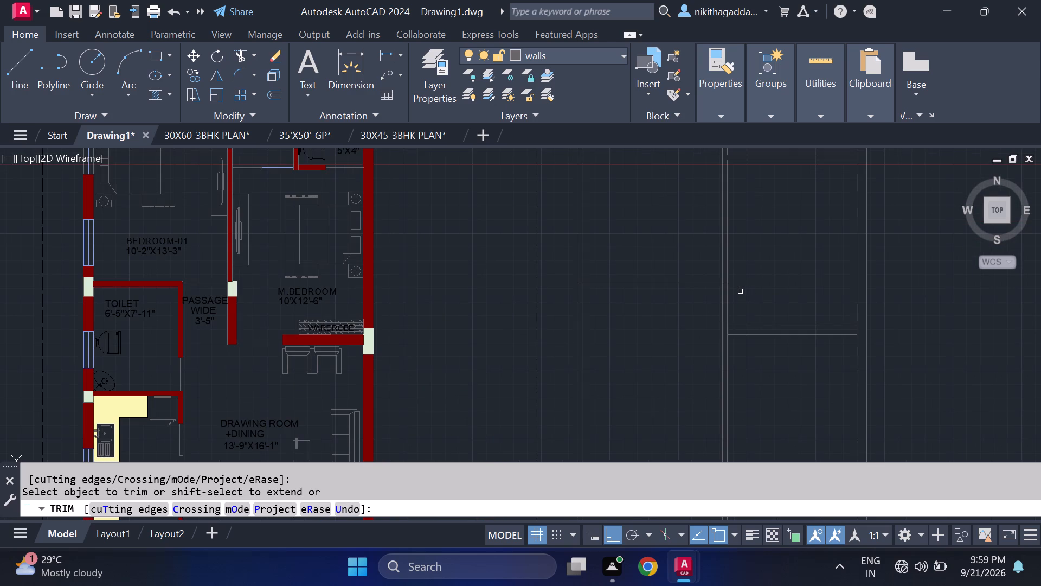
key("Escape")
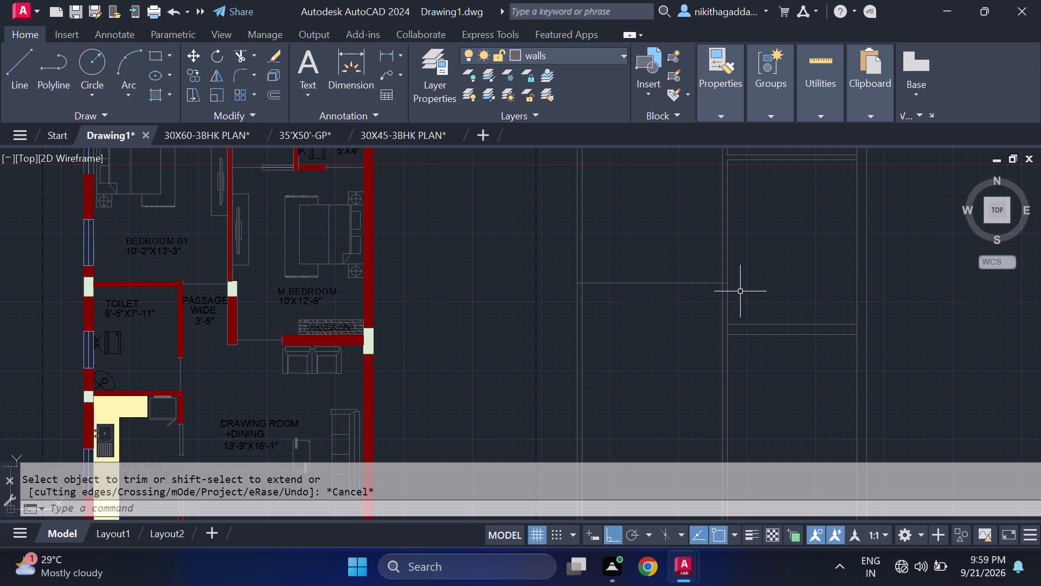
Extend both lines of the right-hand bedroom's lower wall across the vertical partition to the left wall's outer face.
type("EX")
key("Return")
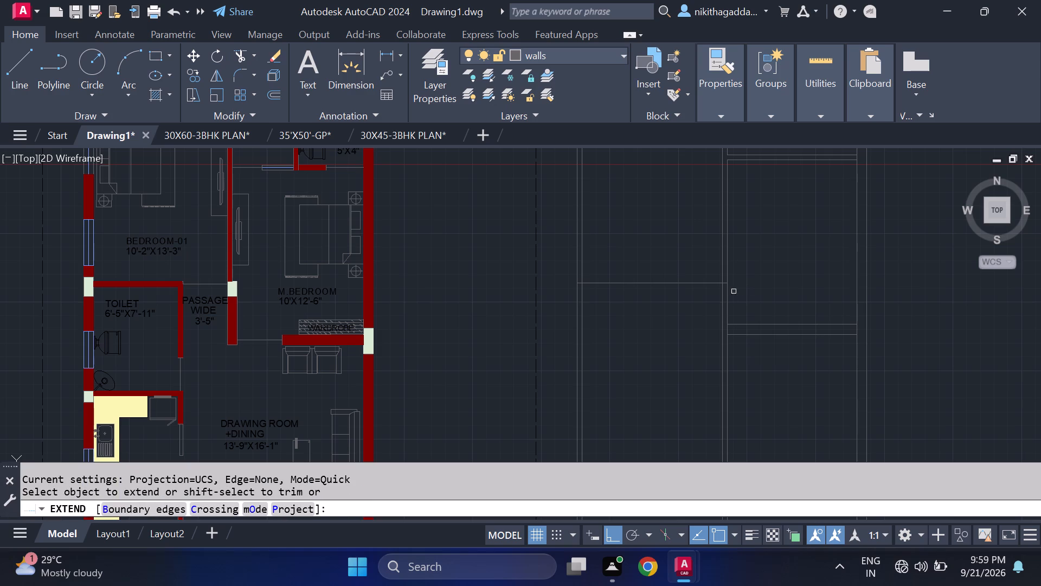
left_click(746, 324)
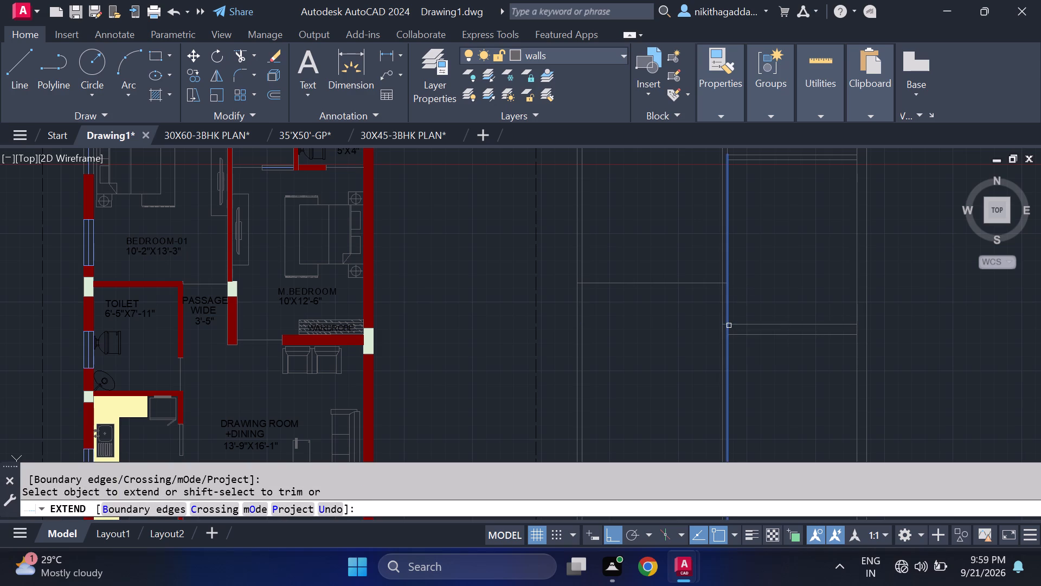
scroll(727, 321, "up", 2)
left_click(719, 331)
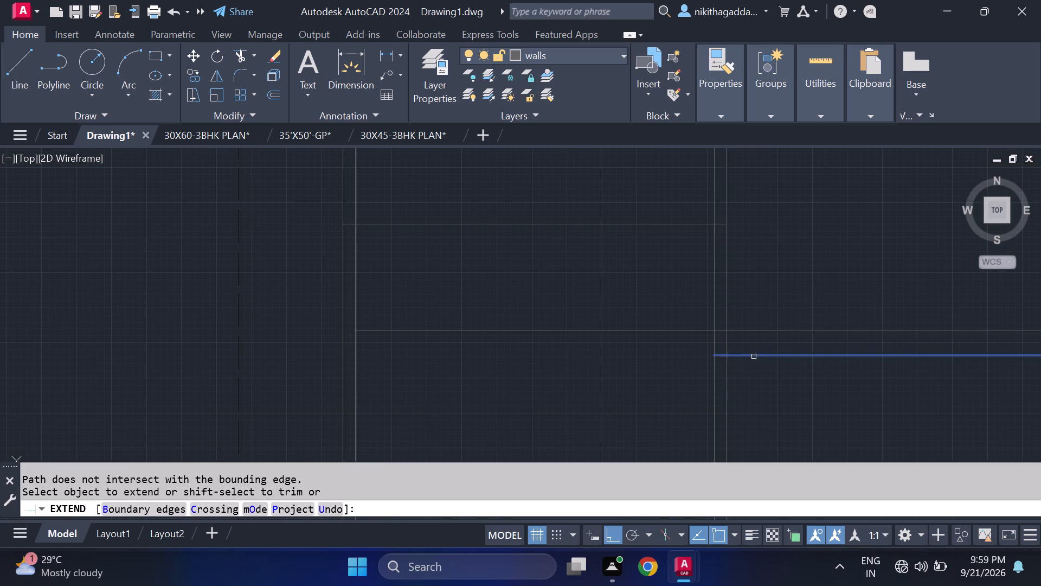
left_click(754, 355)
left_click(722, 355)
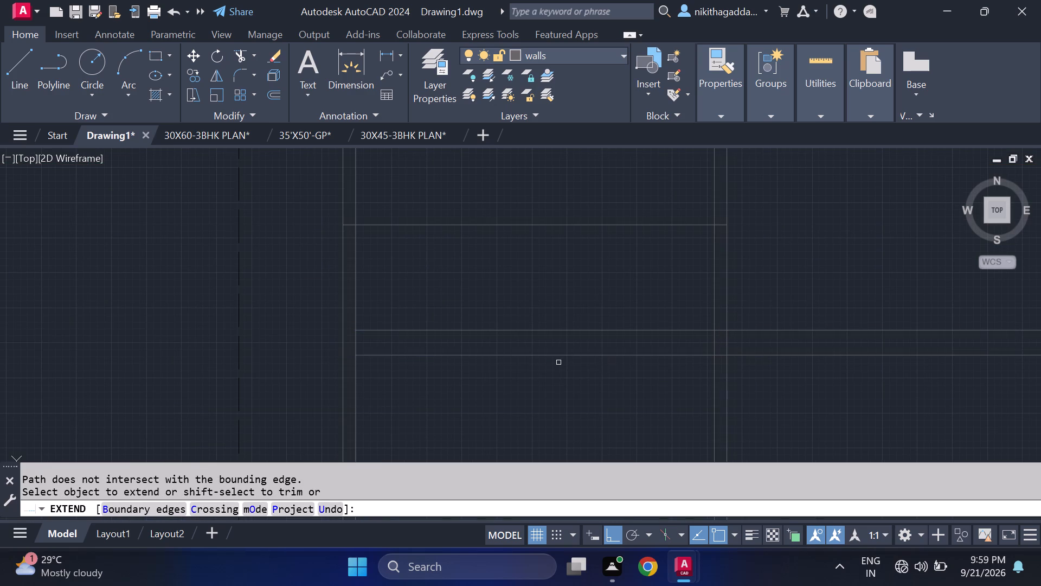
scroll(557, 362, "down", 1)
left_click(448, 359)
left_click(439, 342)
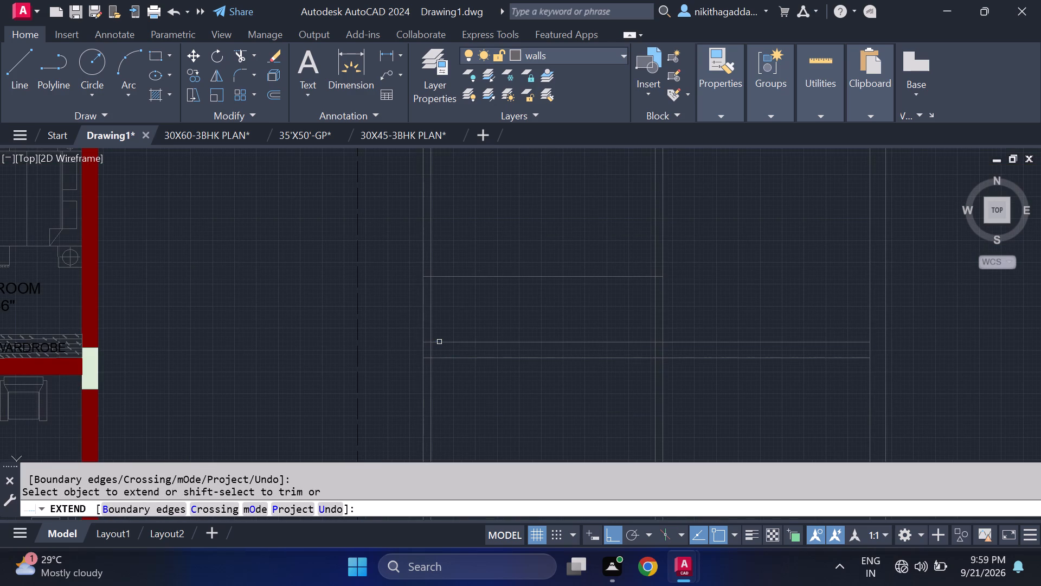
key("Escape")
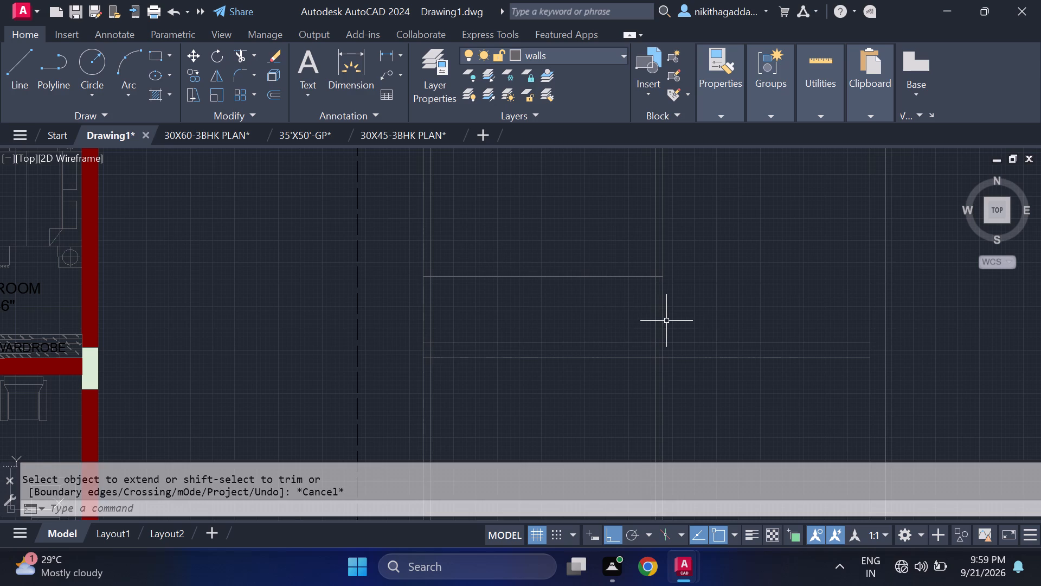
Trim the vertical partition's right line from the left bedroom's lower line down through the extended horizontal wall.
scroll(658, 320, "up", 1)
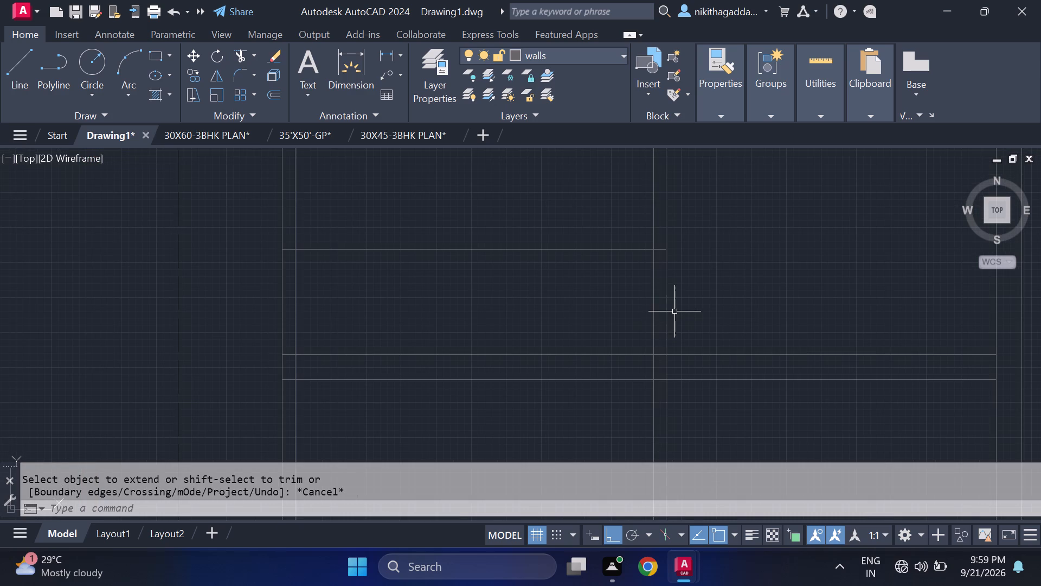
type("TR")
key("Return")
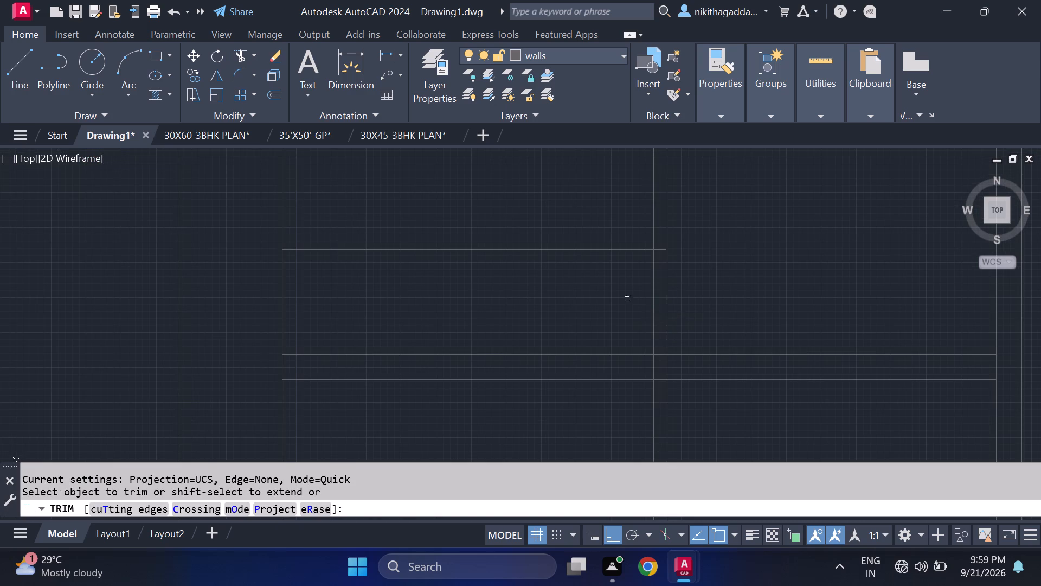
left_click(666, 307)
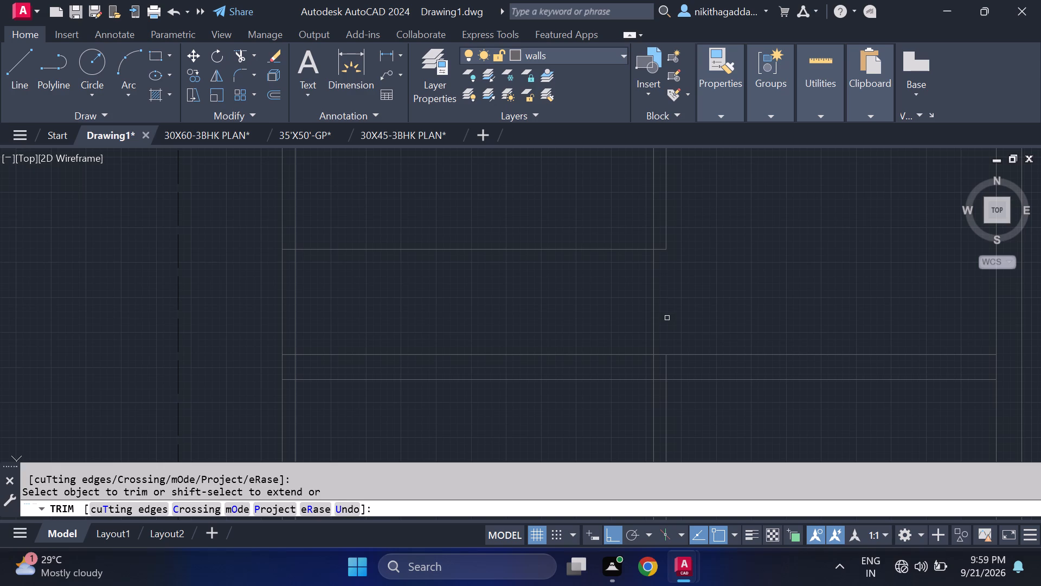
left_click(669, 370)
left_click(663, 370)
key("Escape")
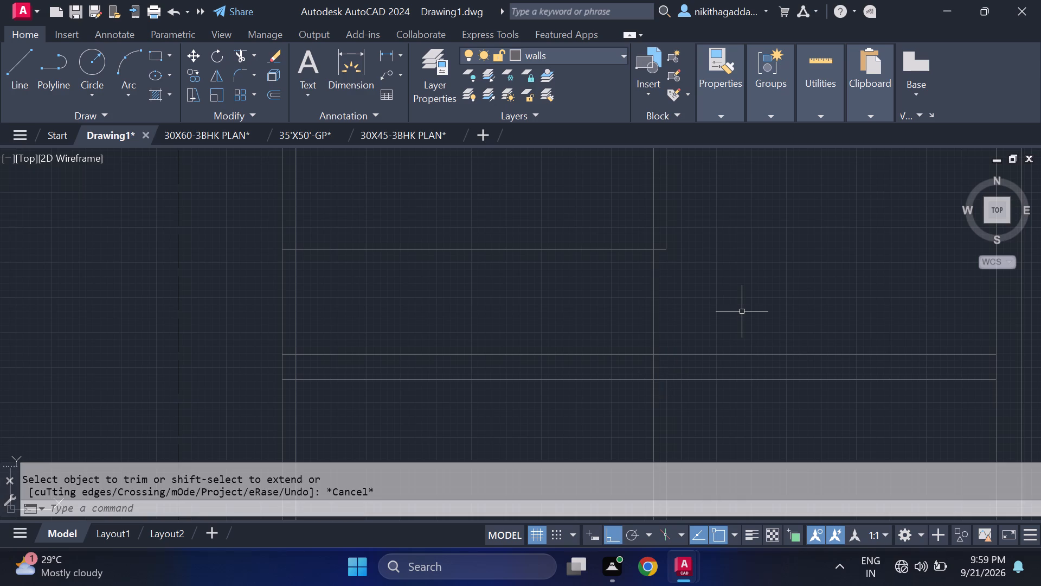
Offset the vertical partition's left line 9" to the right for the thicker wall section.
type("OF")
key("Return")
type("9\"")
key("Return")
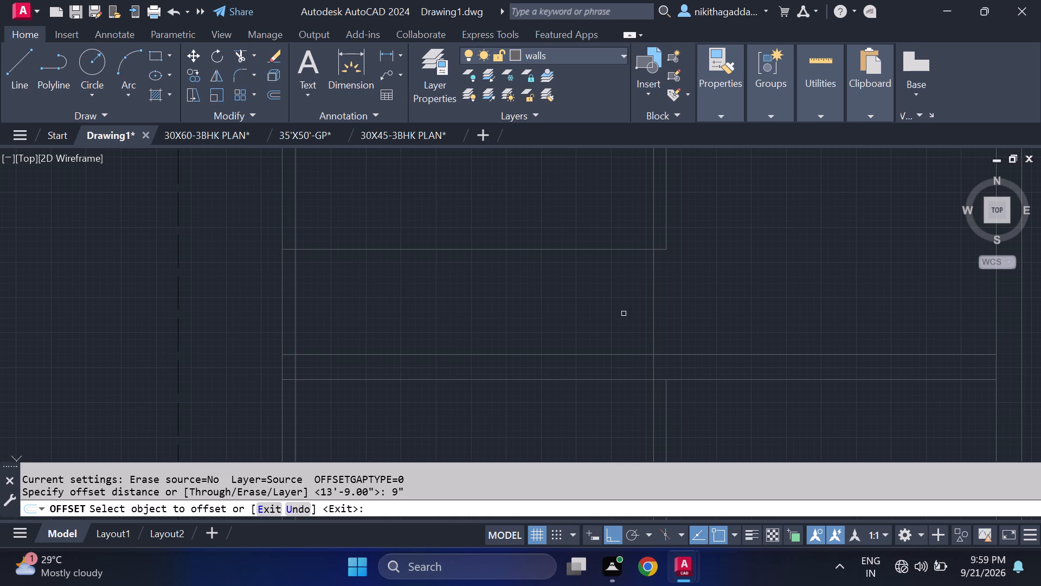
left_click(652, 298)
left_click(741, 288)
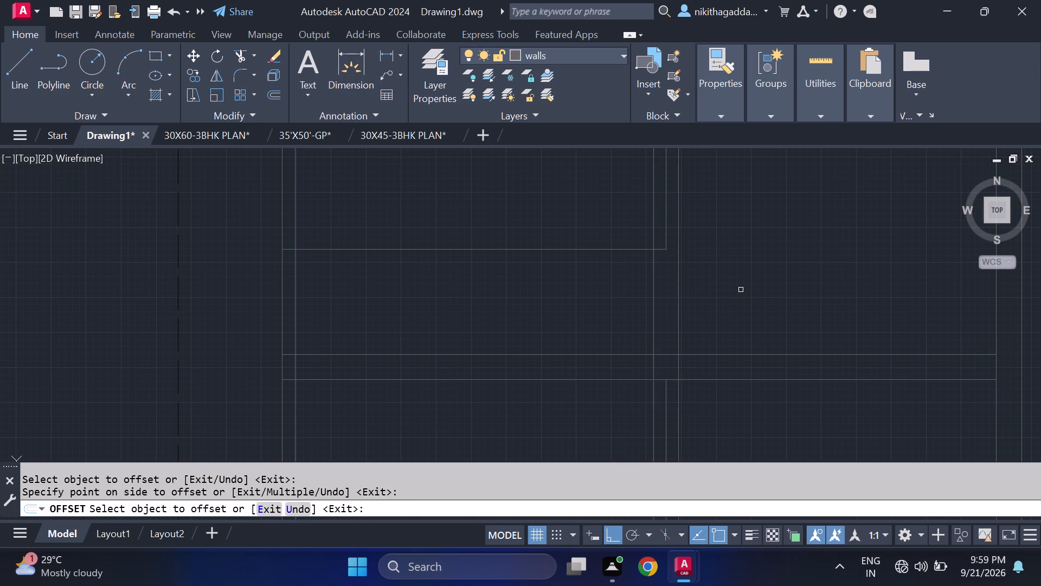
key("Escape")
Extend the left bedroom's lower horizontal line to meet the new 9" offset line.
type("EX")
key("Return")
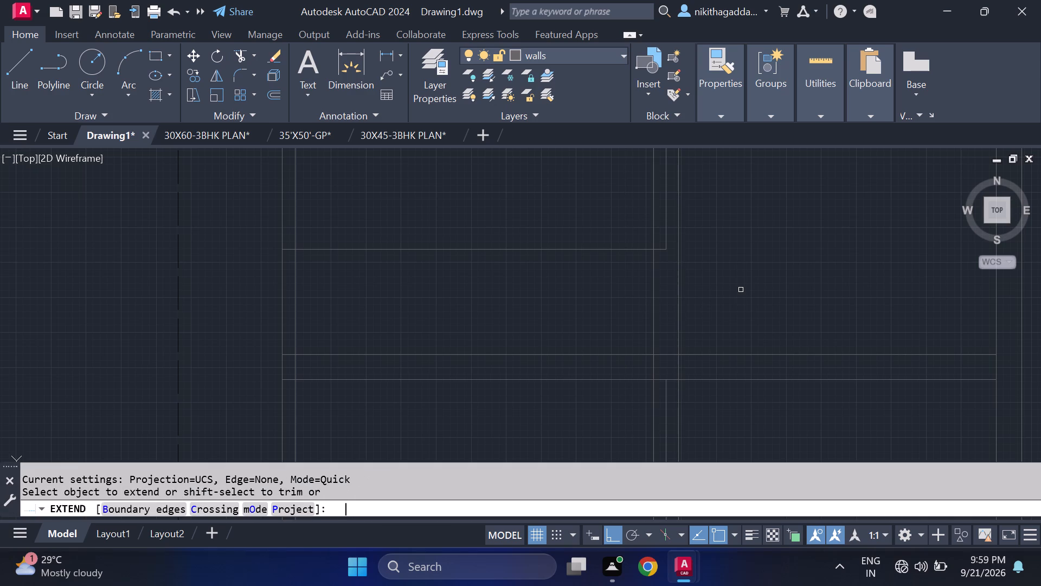
left_click(663, 249)
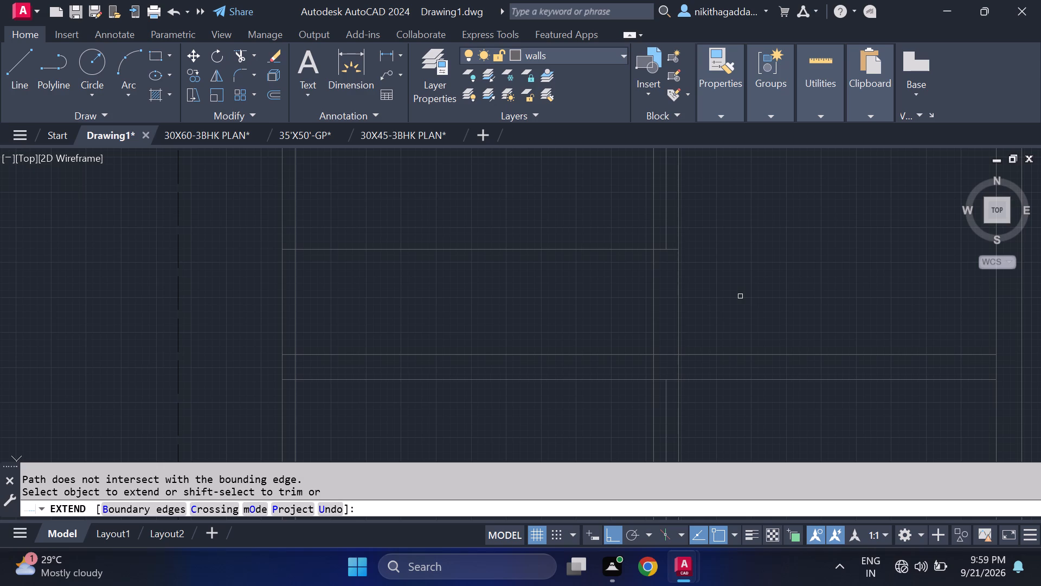
key("Escape")
Trim the 9" line above the left bedroom's lower line, the partition lines below the horizontal wall, and the wall's upper line across the thick partition.
type("TR")
key("Return")
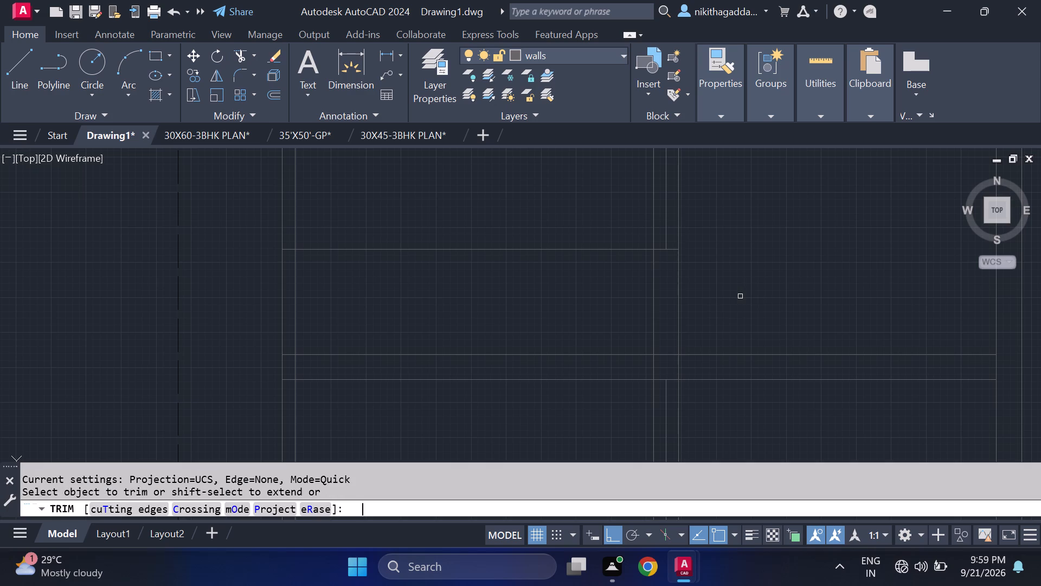
left_click(677, 219)
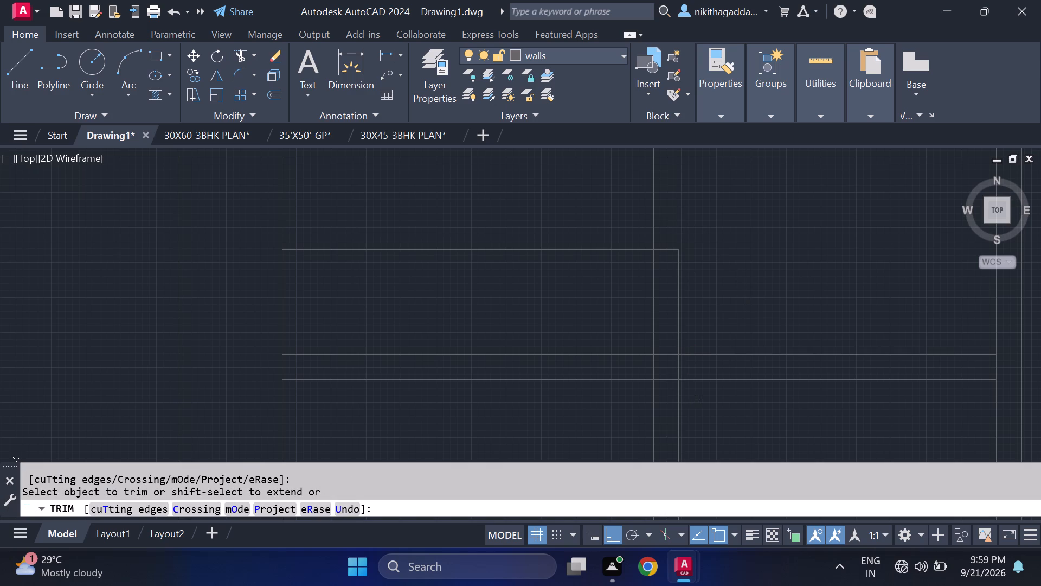
left_click_drag(697, 397, 563, 435)
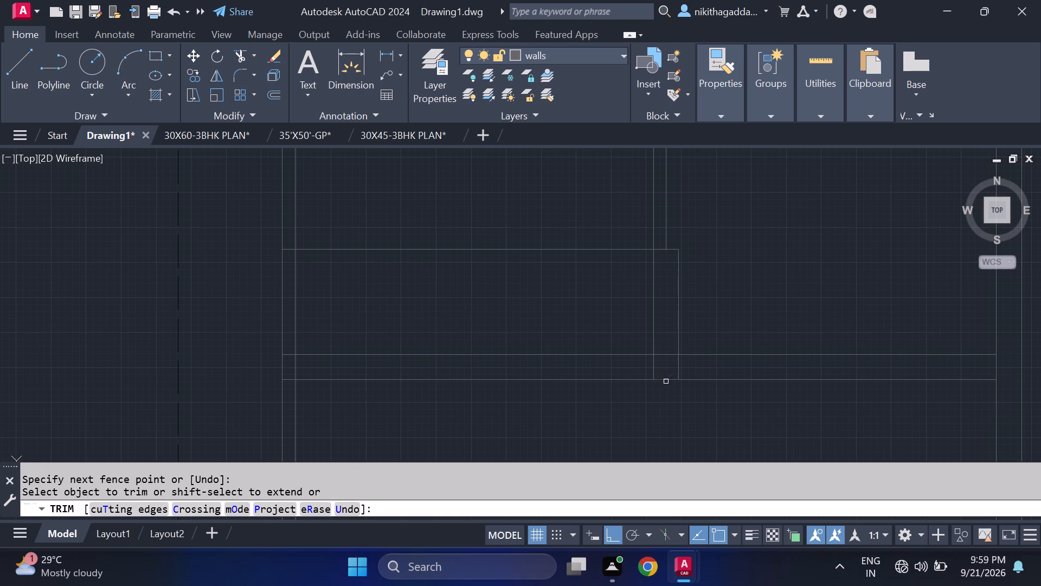
left_click(664, 356)
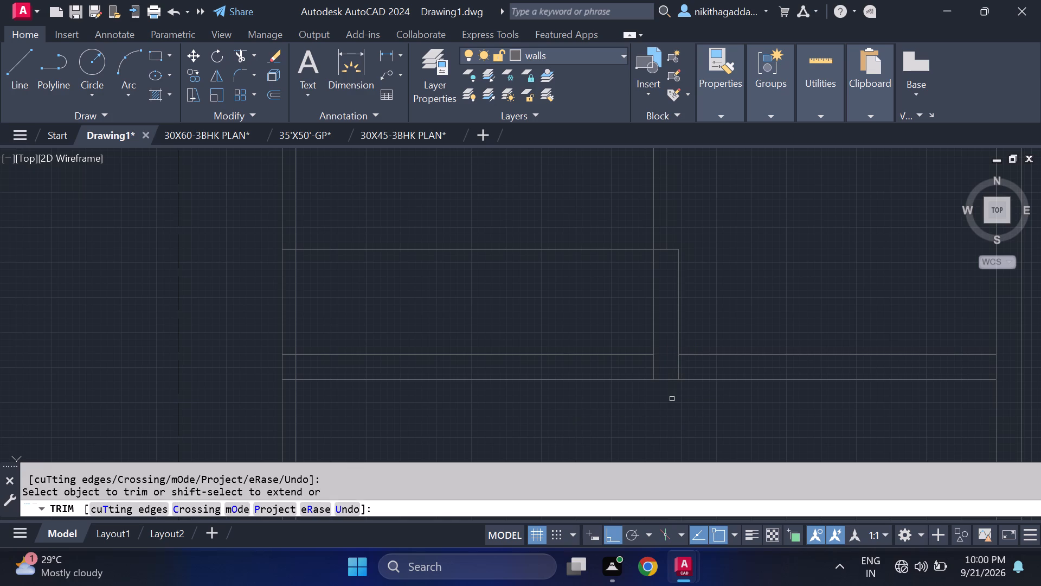
scroll(672, 399, "down", 3)
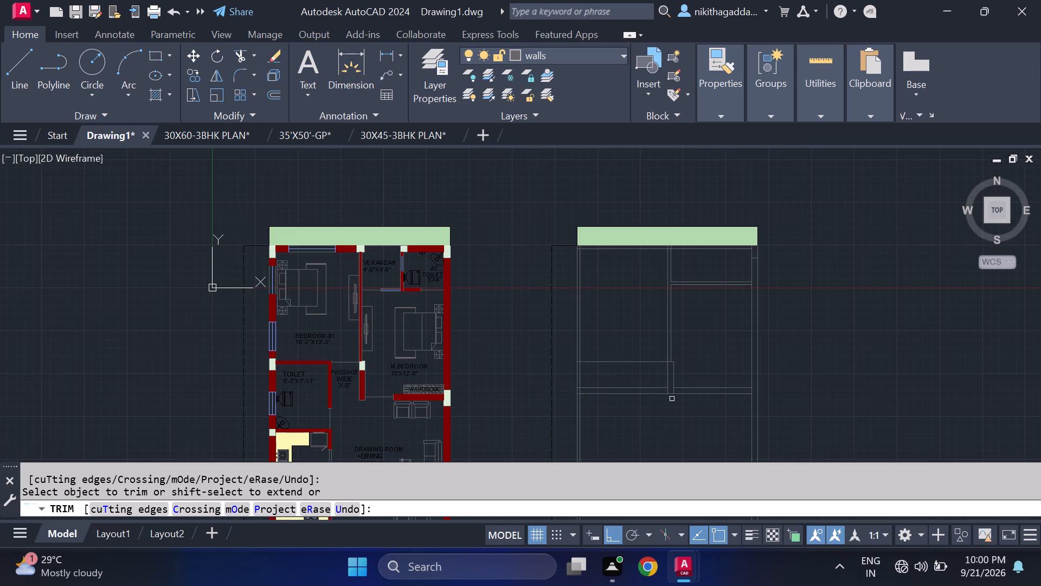
scroll(656, 412, "up", 2)
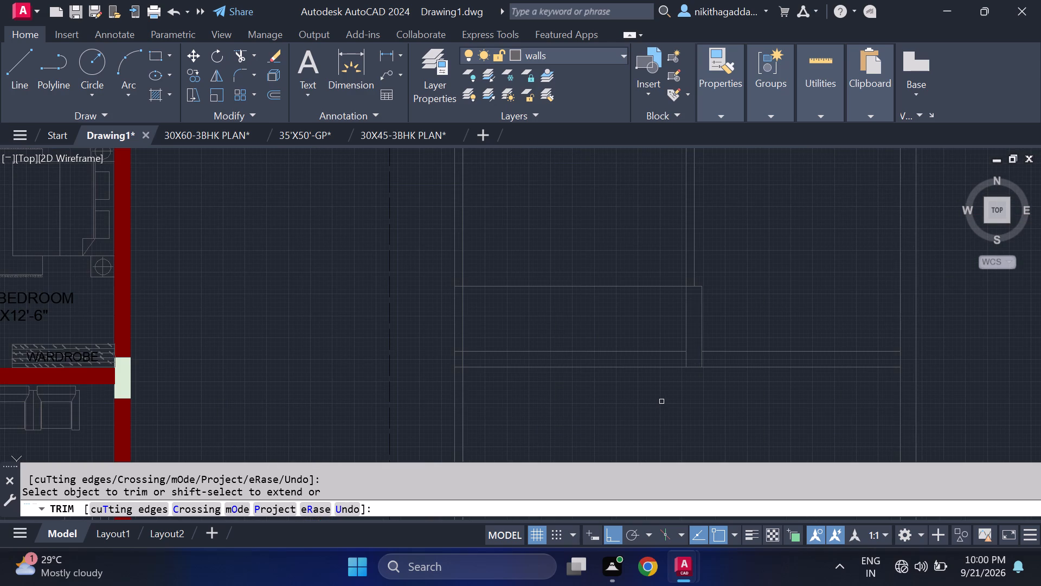
middle_click_drag(661, 401, 656, 415)
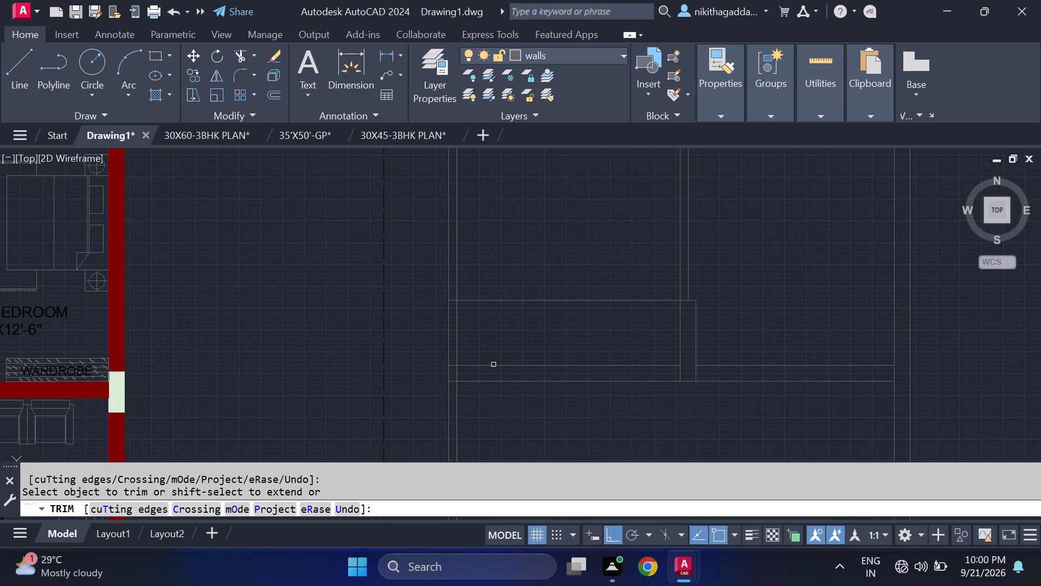
scroll(469, 381, "up", 1)
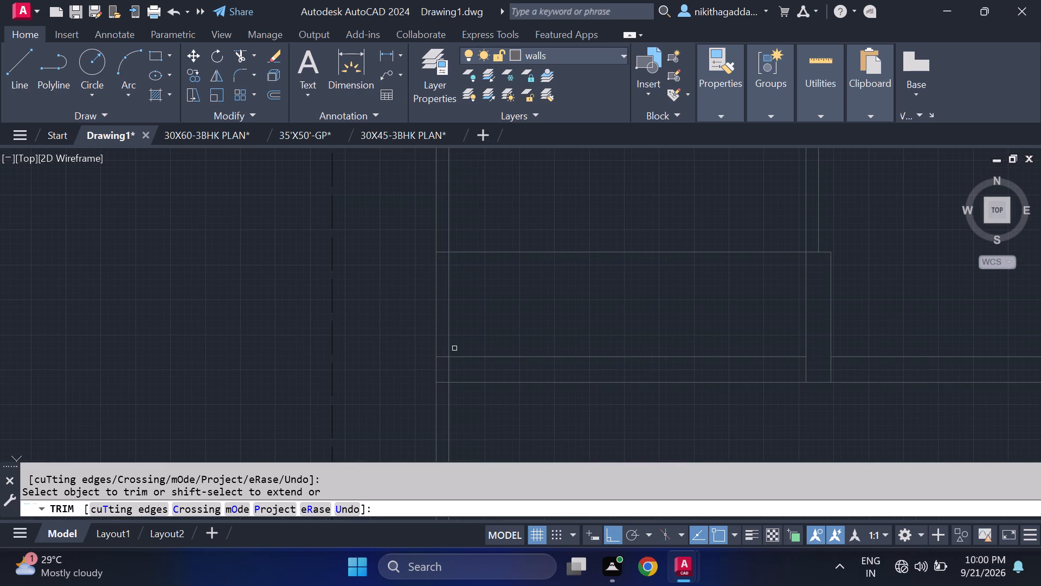
scroll(475, 311, "down", 1)
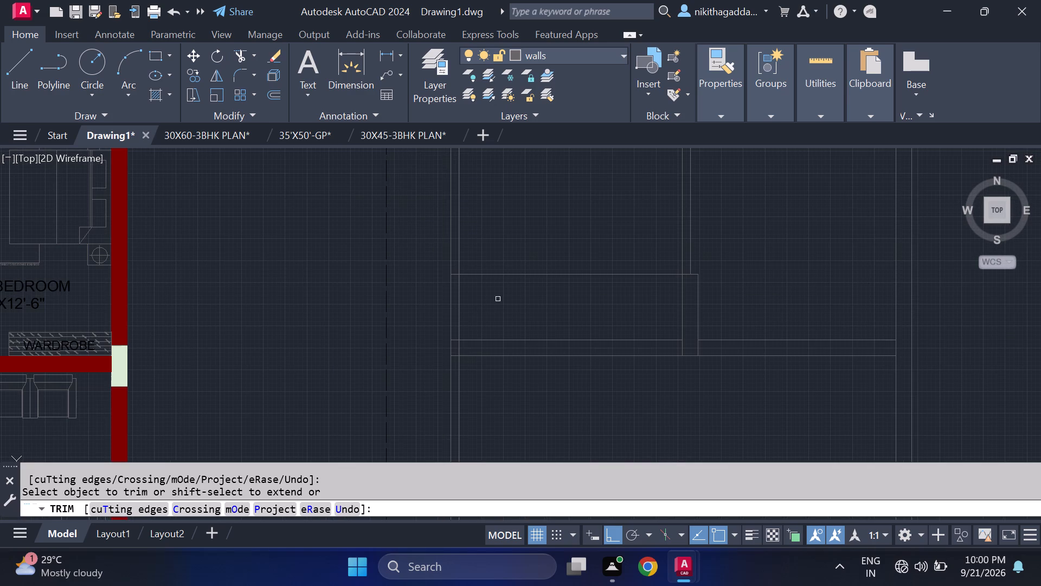
middle_click_drag(497, 297, 461, 339)
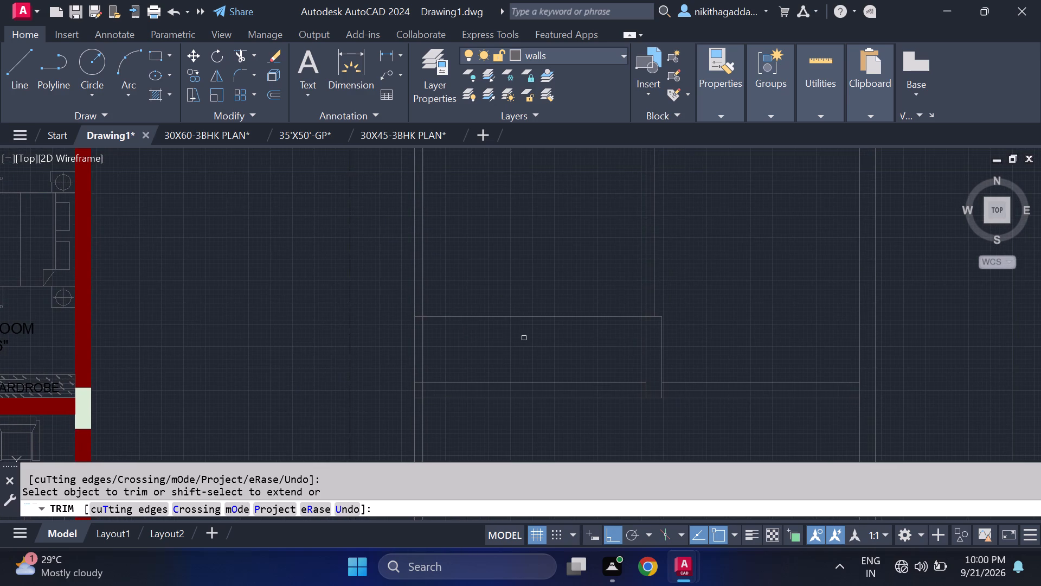
scroll(527, 340, "down", 2)
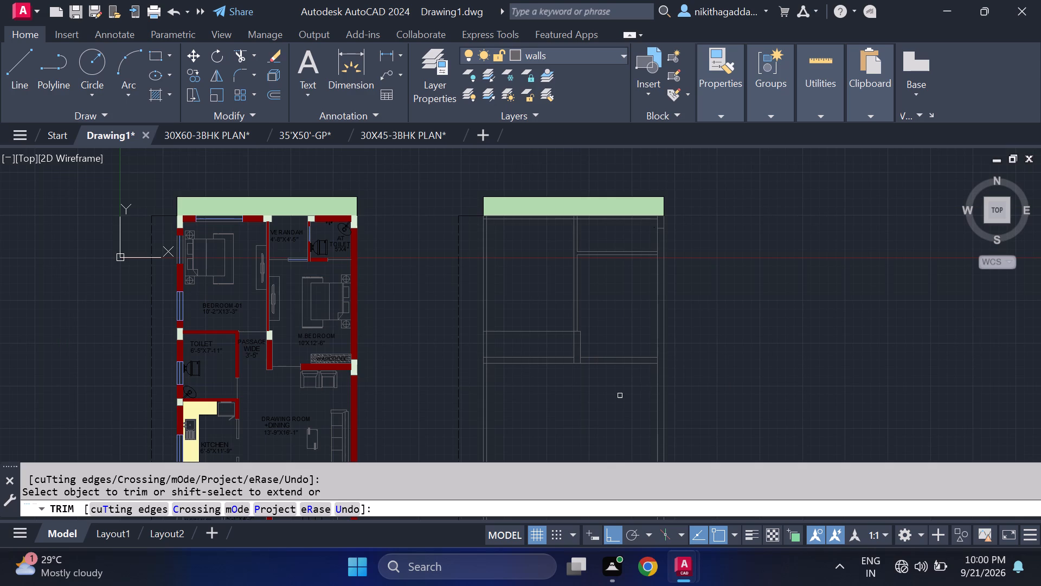
middle_click_drag(620, 393, 618, 335)
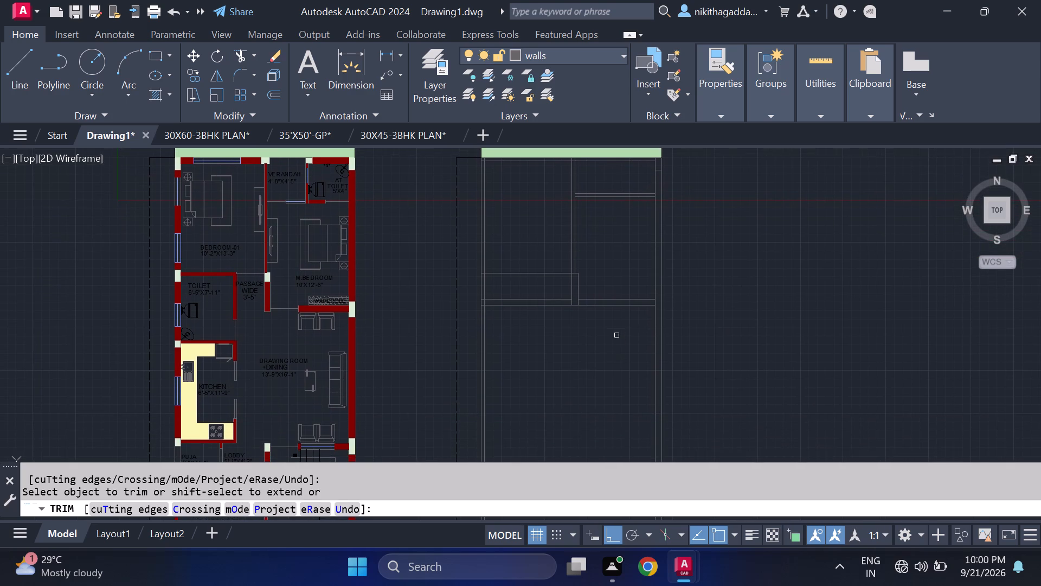
middle_click_drag(581, 362, 596, 332)
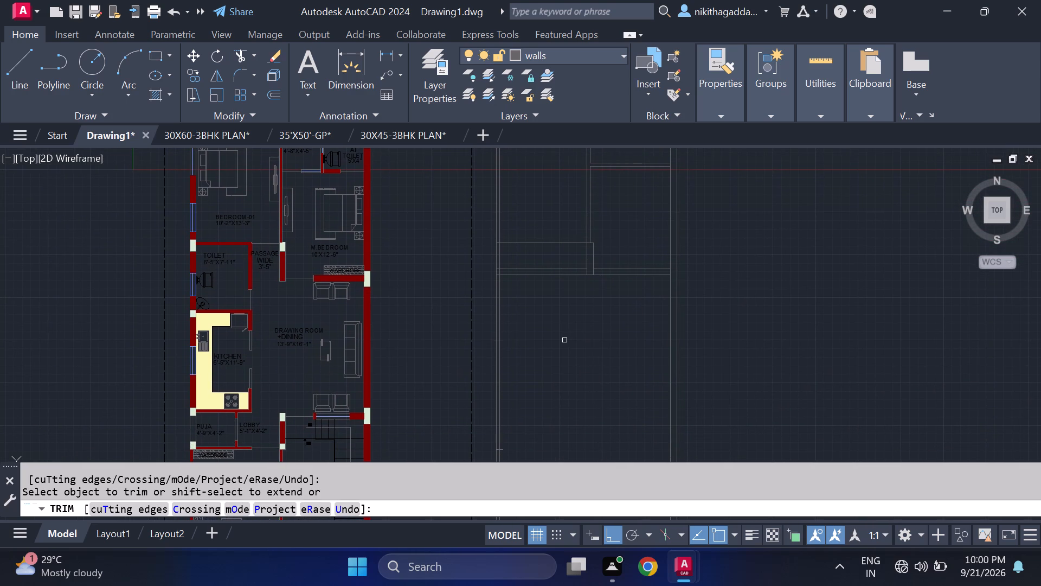
key("Escape")
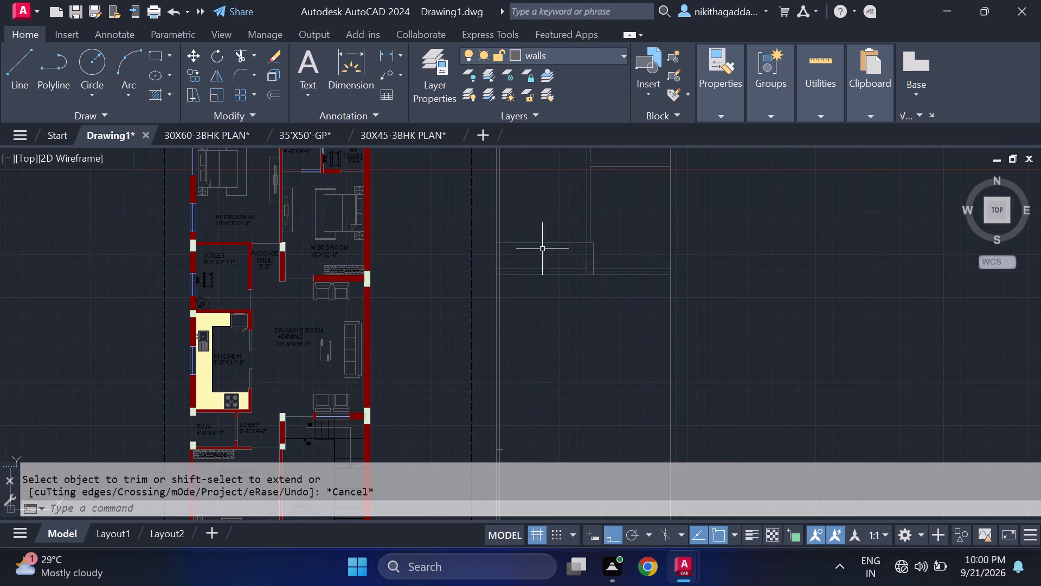
Change the linetype of the left bedroom's lower horizontal line to ACAD_ISO02W100.
scroll(506, 201, "up", 2)
left_click(590, 275)
left_click(523, 322)
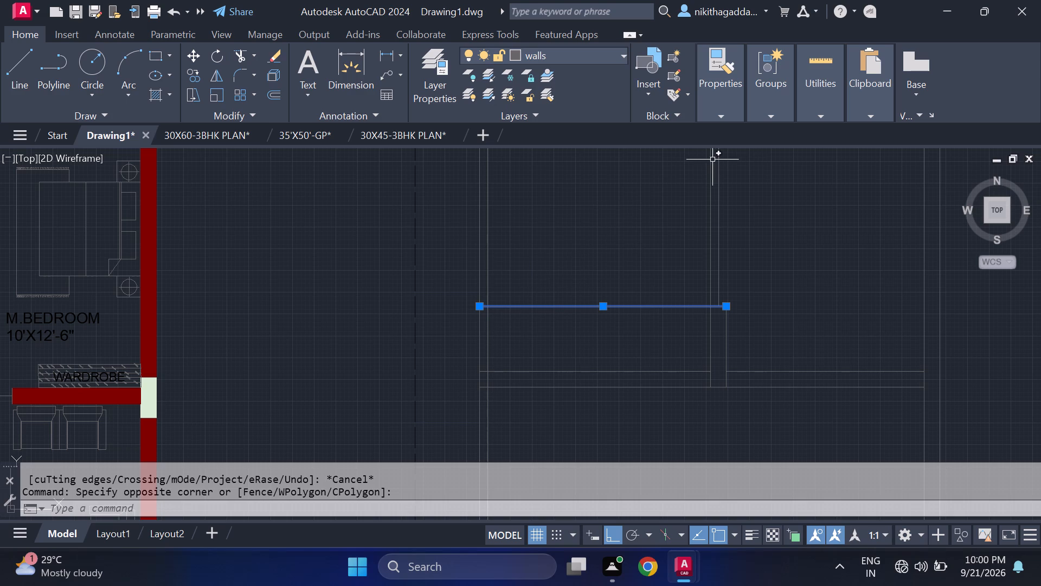
left_click(715, 113)
left_click(896, 173)
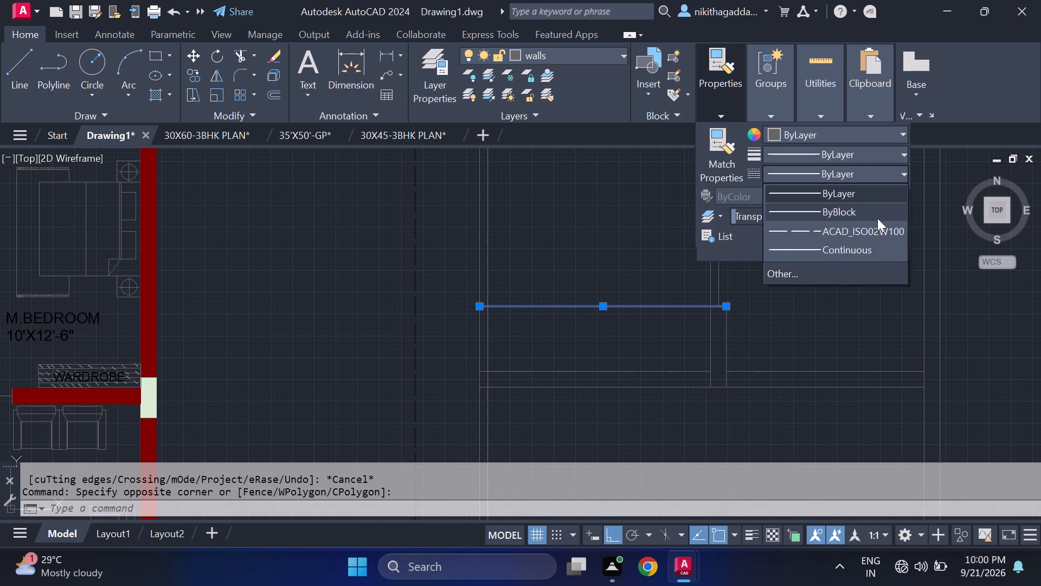
left_click(870, 226)
key("Escape")
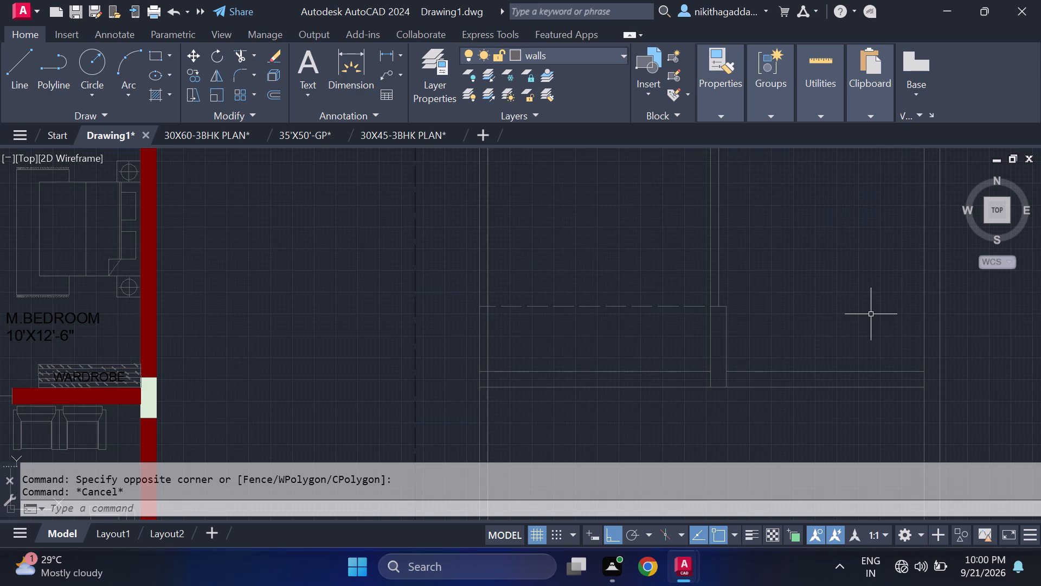
Trim away the left outer wall's inner line from the horizontal wall's lower line down to the existing wall jog.
scroll(846, 315, "down", 1)
middle_click_drag(736, 412, 762, 321)
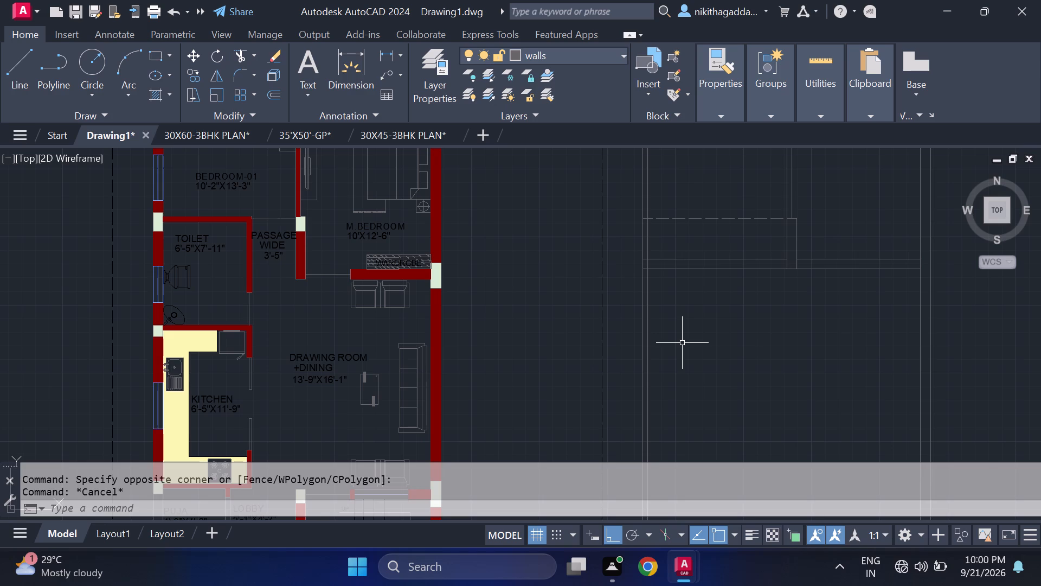
middle_click_drag(711, 386, 683, 327)
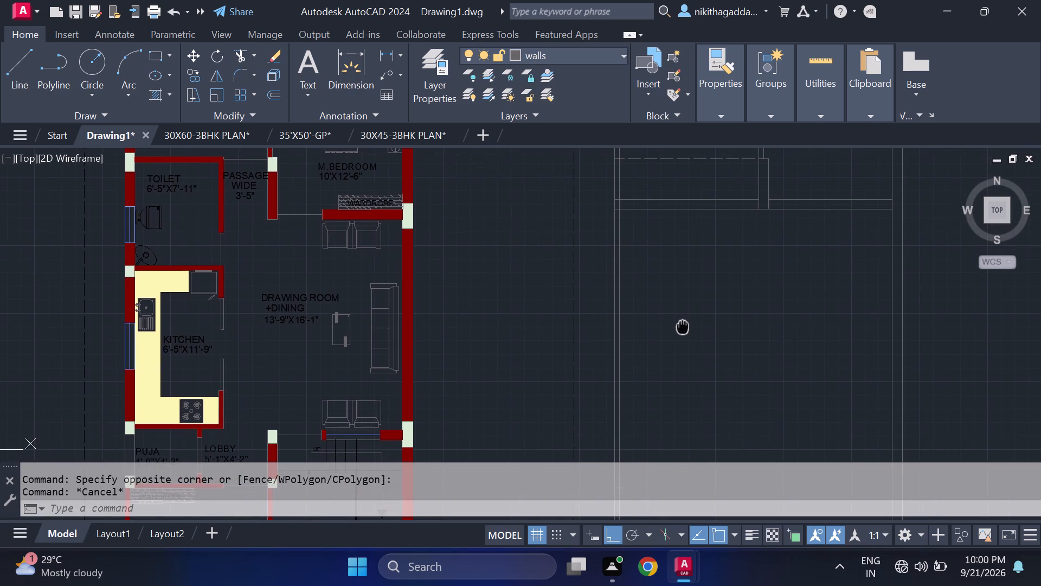
middle_click_drag(683, 327, 602, 333)
middle_click(602, 333)
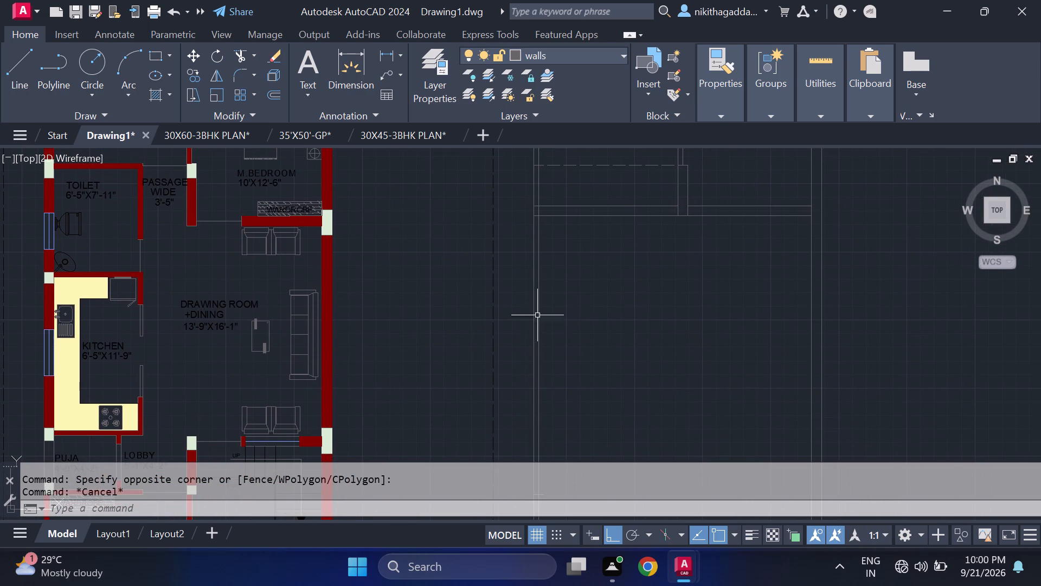
type("TR")
key("Return")
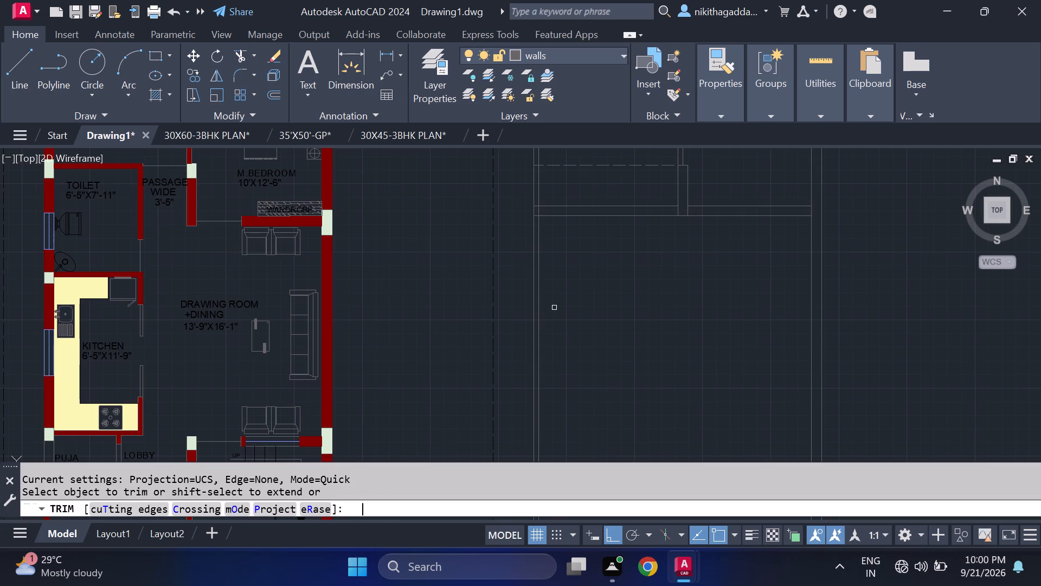
left_click(538, 299)
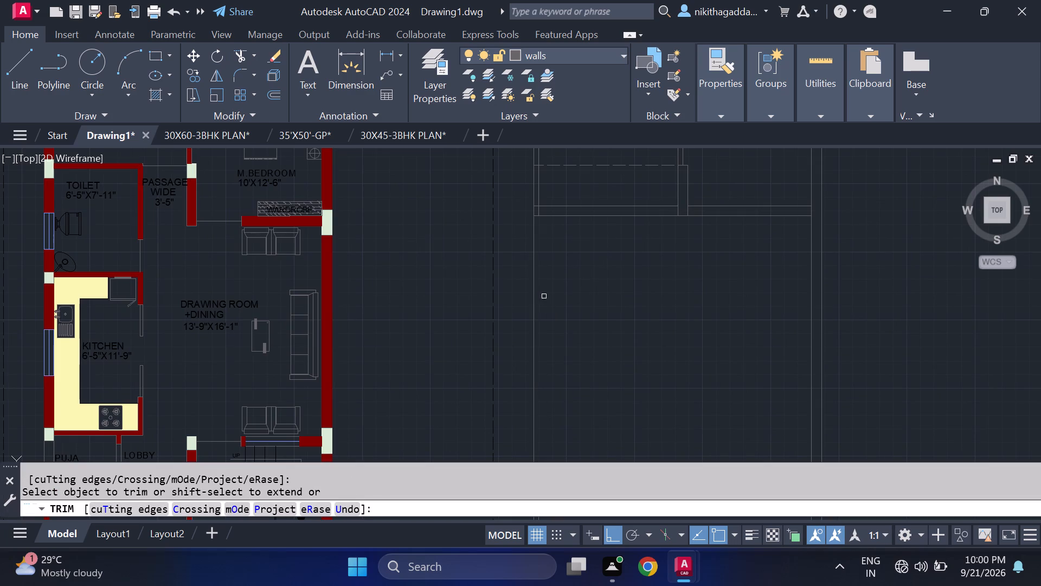
scroll(647, 330, "down", 3)
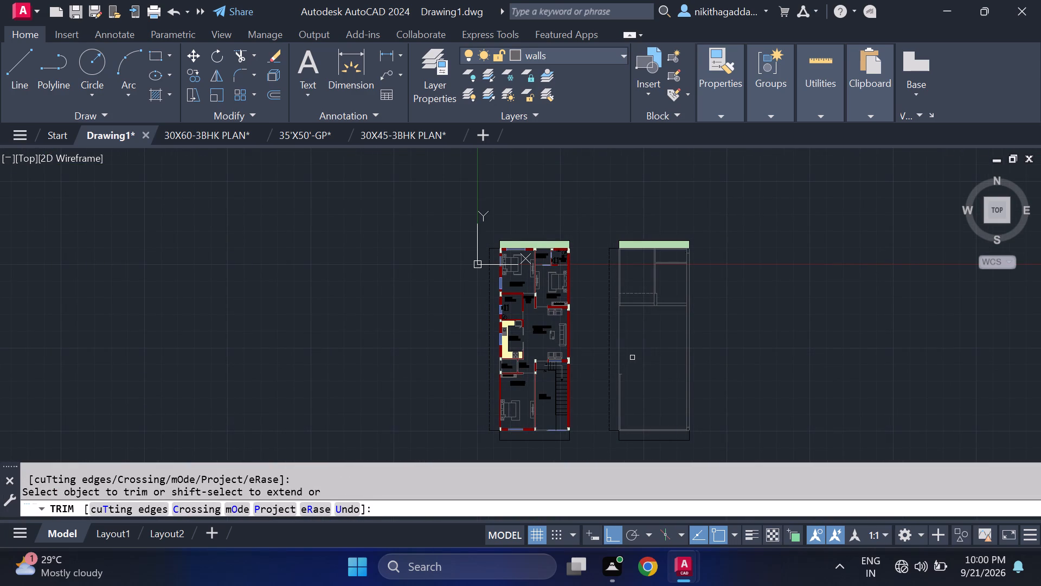
key("Escape")
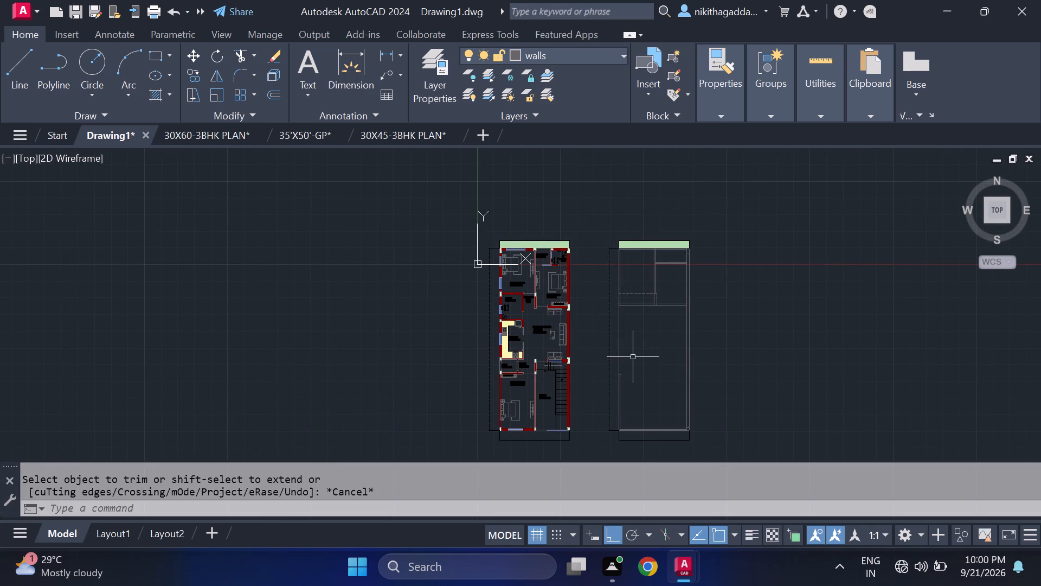
Offset the left outer wall's outer line 9" inward as the wall's new inner face.
scroll(633, 357, "up", 2)
type("OF")
key("Return")
type("9\"")
key("Return")
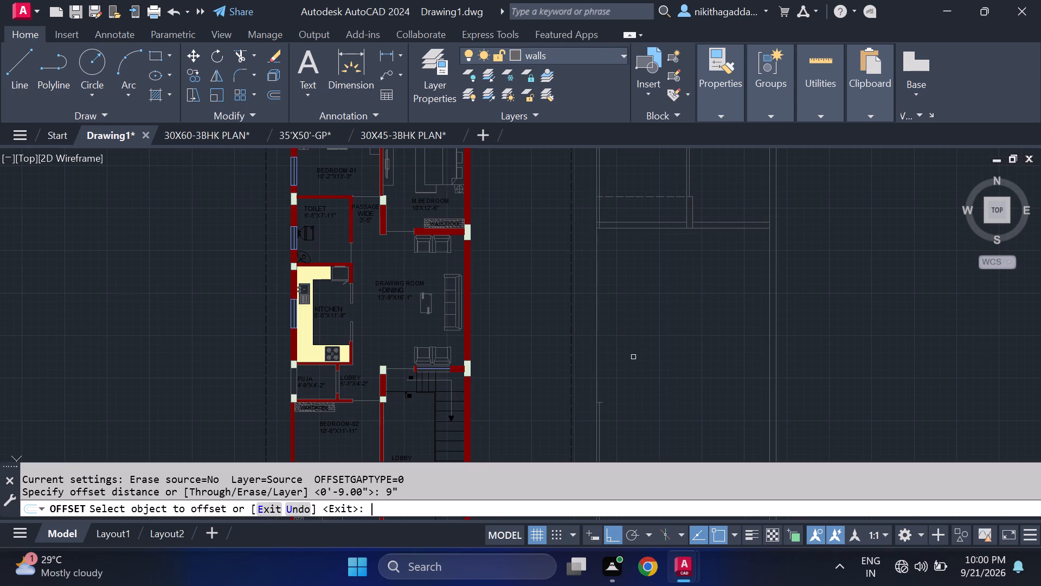
left_click(598, 335)
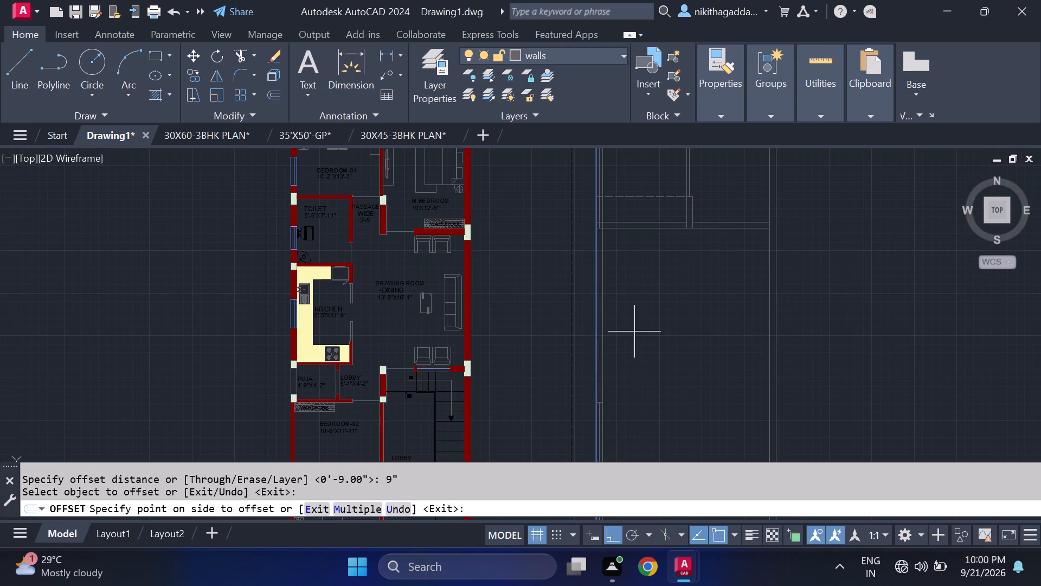
left_click(634, 331)
key("Escape")
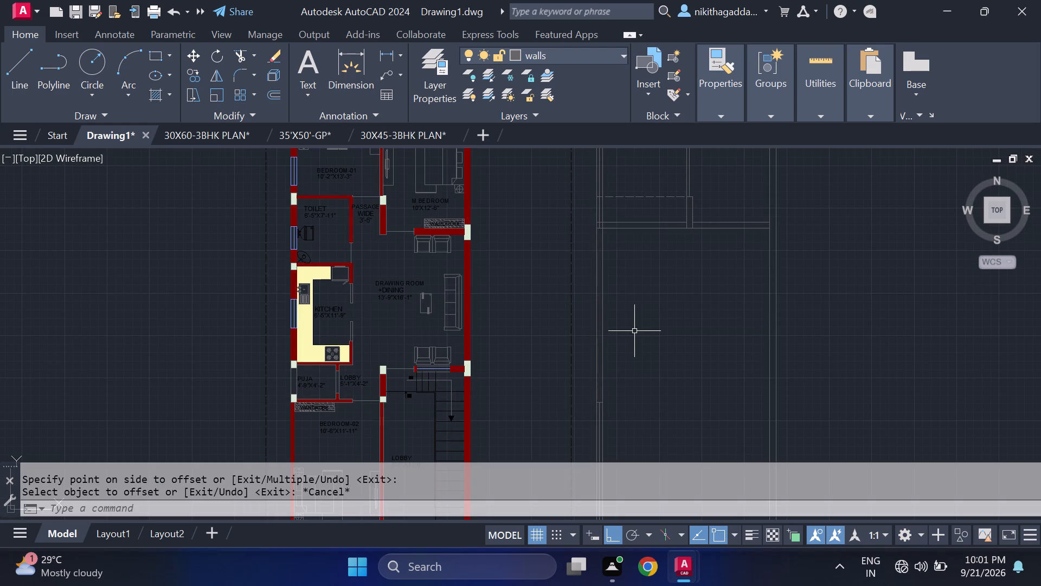
Trim the new 9" line everywhere above the horizontal wall's lower line, including the piece inside that wall.
type("TR")
key("Return")
scroll(603, 206, "up", 3)
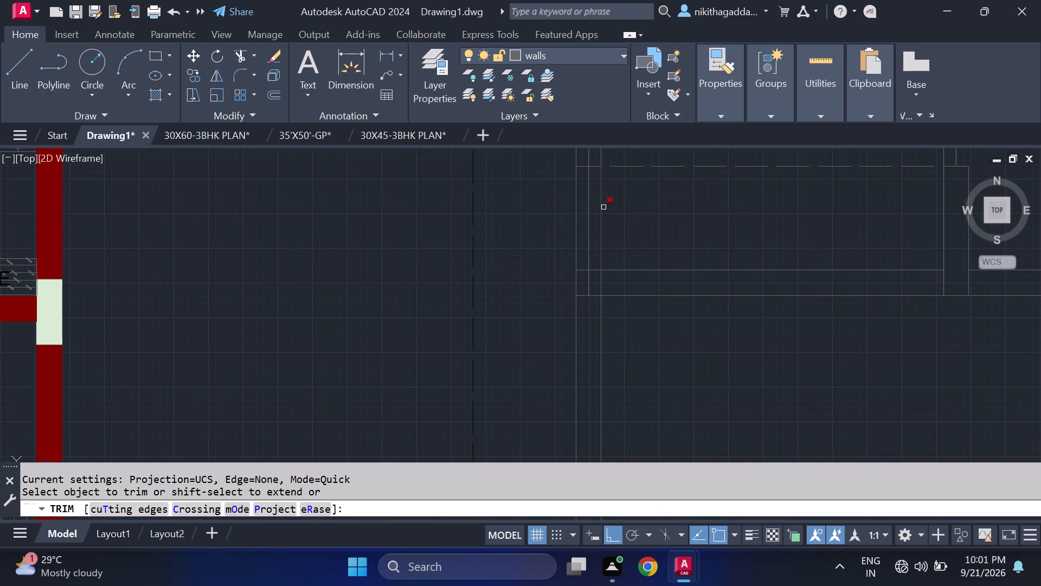
left_click(601, 284)
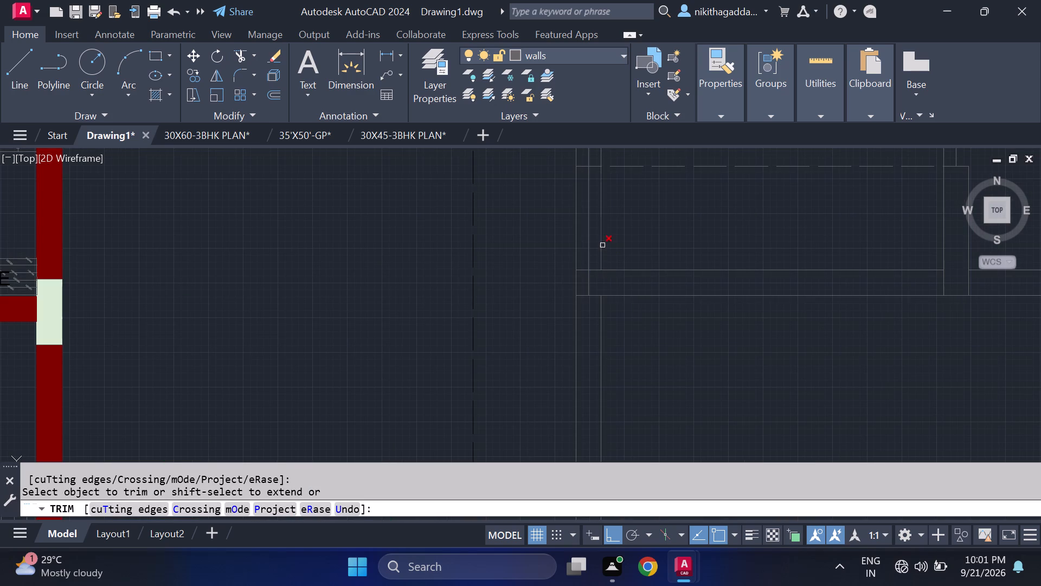
left_click(602, 245)
left_click(600, 155)
scroll(627, 238, "down", 2)
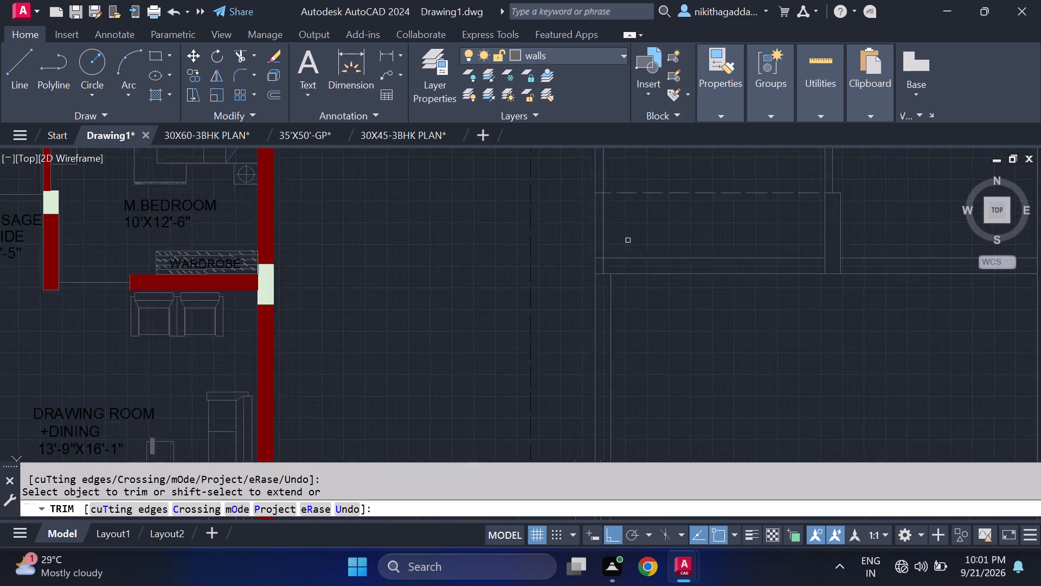
scroll(629, 243, "down", 1)
middle_click_drag(660, 170, 646, 168)
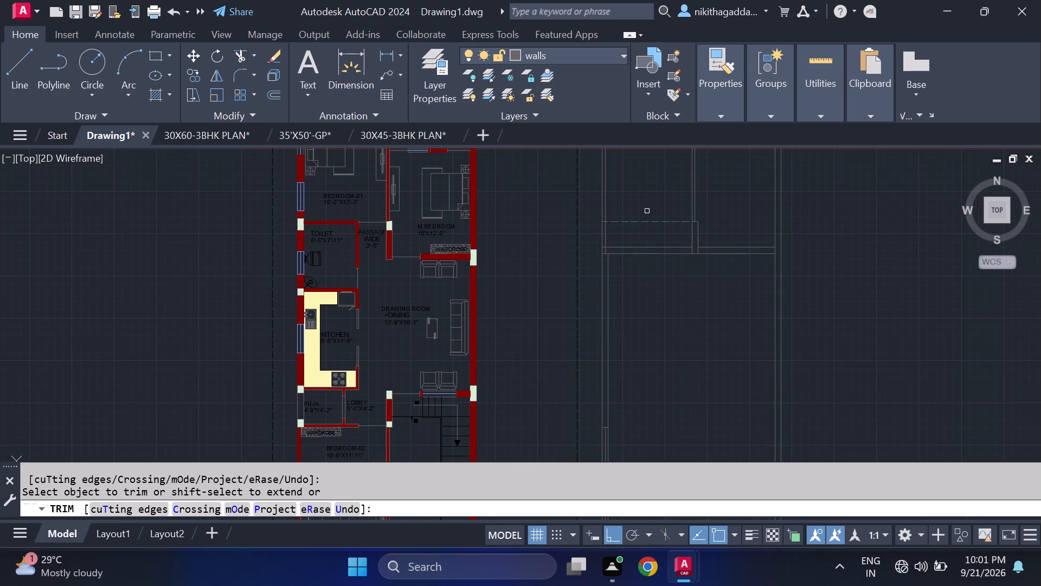
key("Escape")
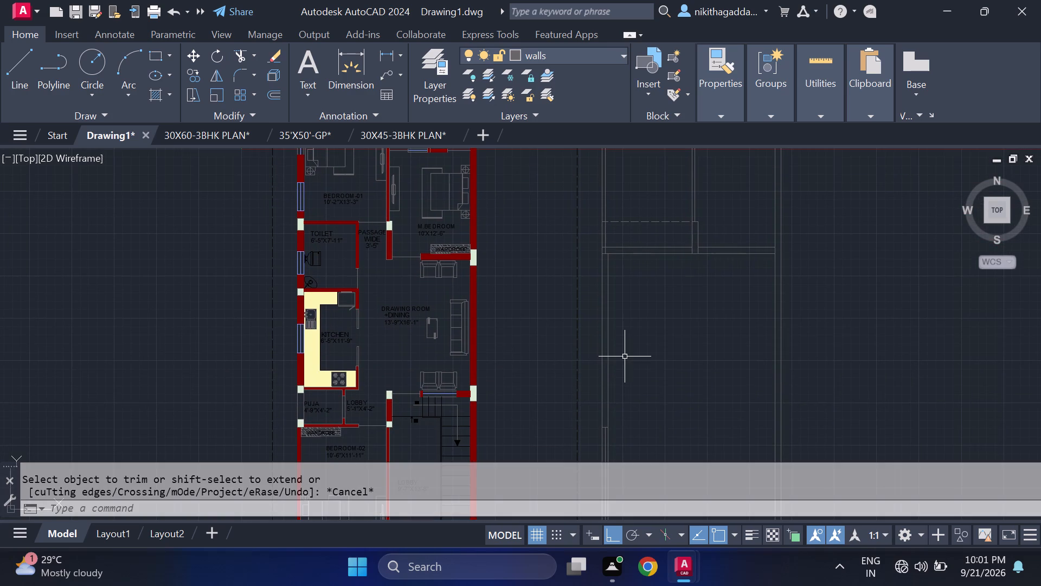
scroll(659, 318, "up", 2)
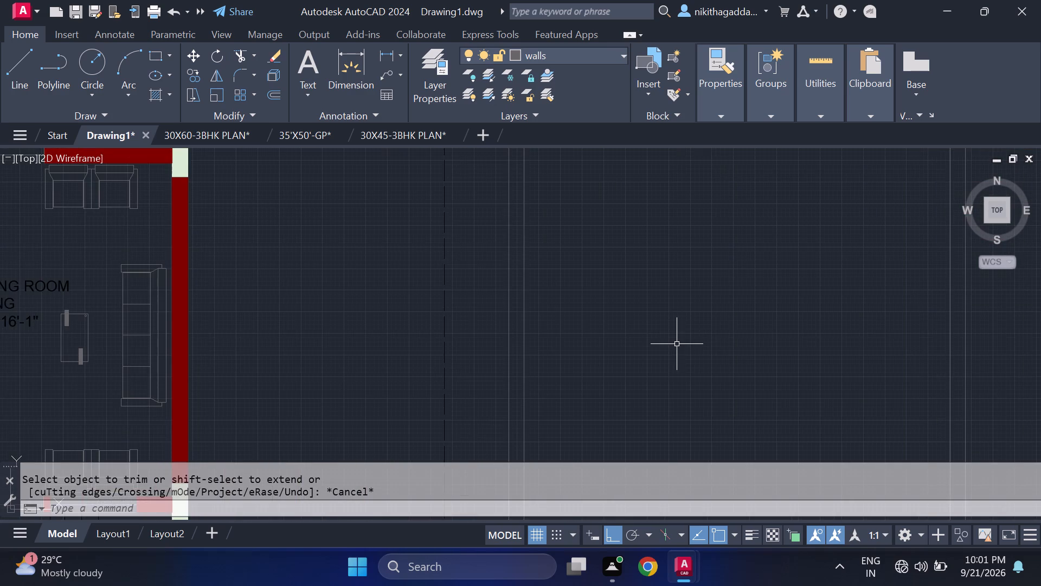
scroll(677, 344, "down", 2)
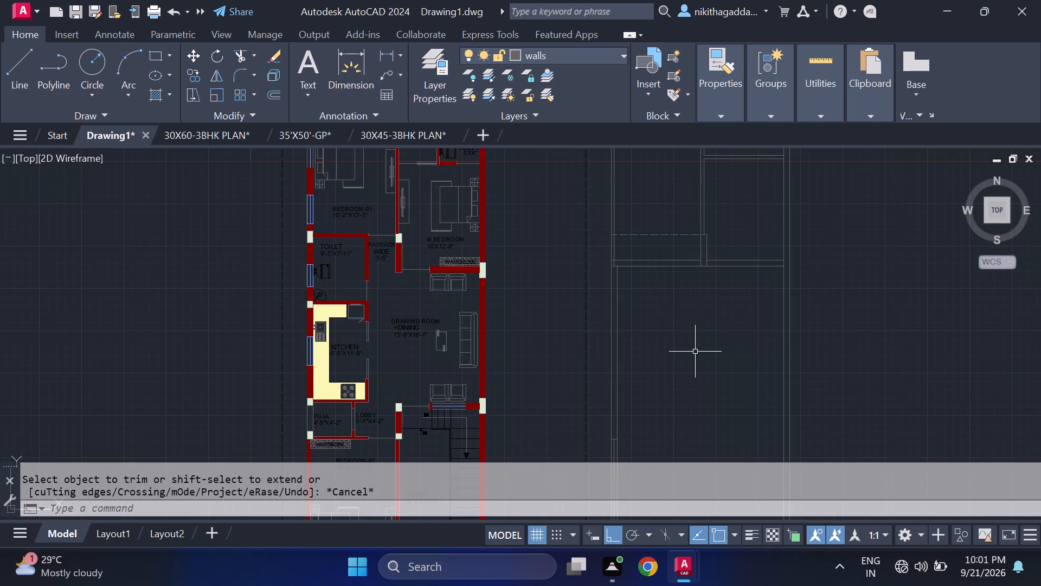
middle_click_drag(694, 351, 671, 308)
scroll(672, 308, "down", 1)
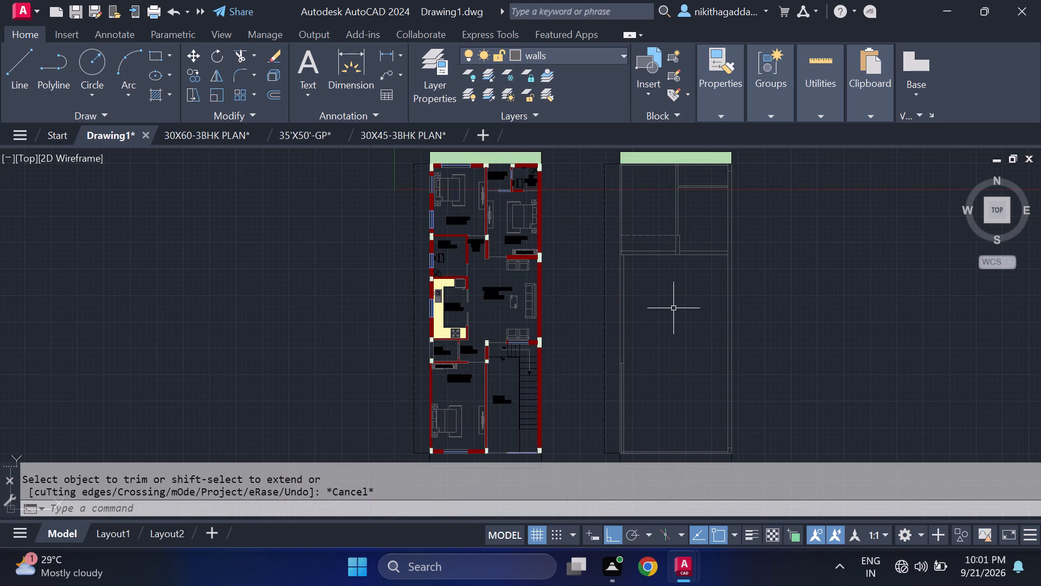
Offset the horizontal wall's lower line 15'1" downward to start a second horizontal wall across the plan.
type("OF")
key("Return")
type("15'1")
key("shift+quotedbl")
key("Return")
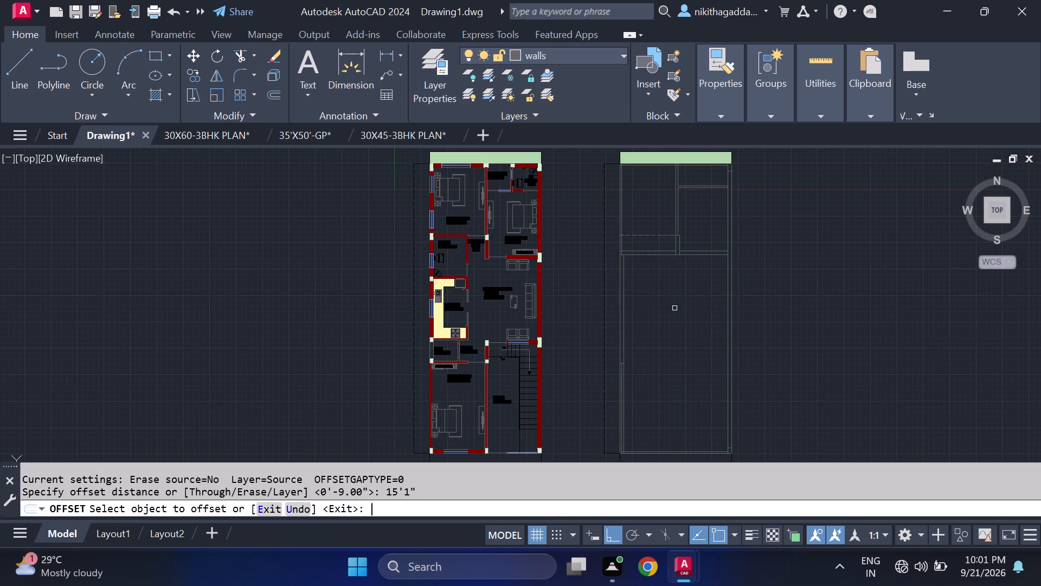
scroll(677, 286, "up", 1)
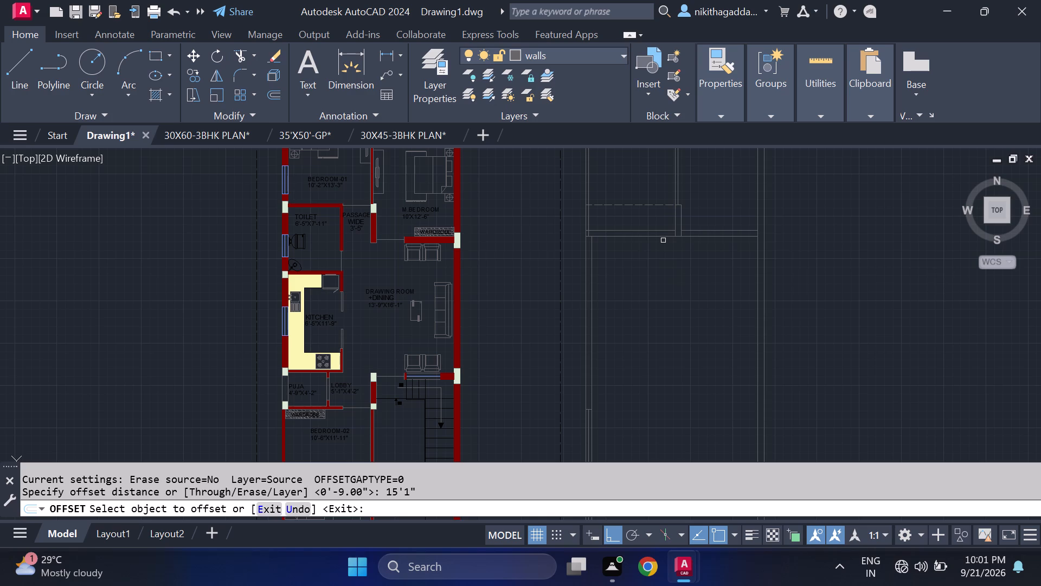
left_click(666, 238)
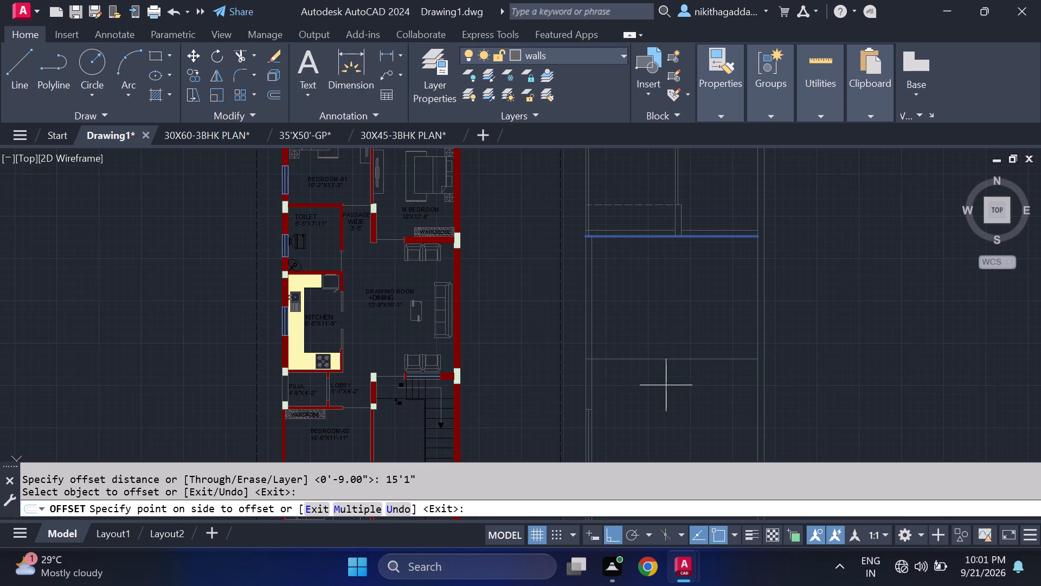
left_click(666, 385)
key("Escape")
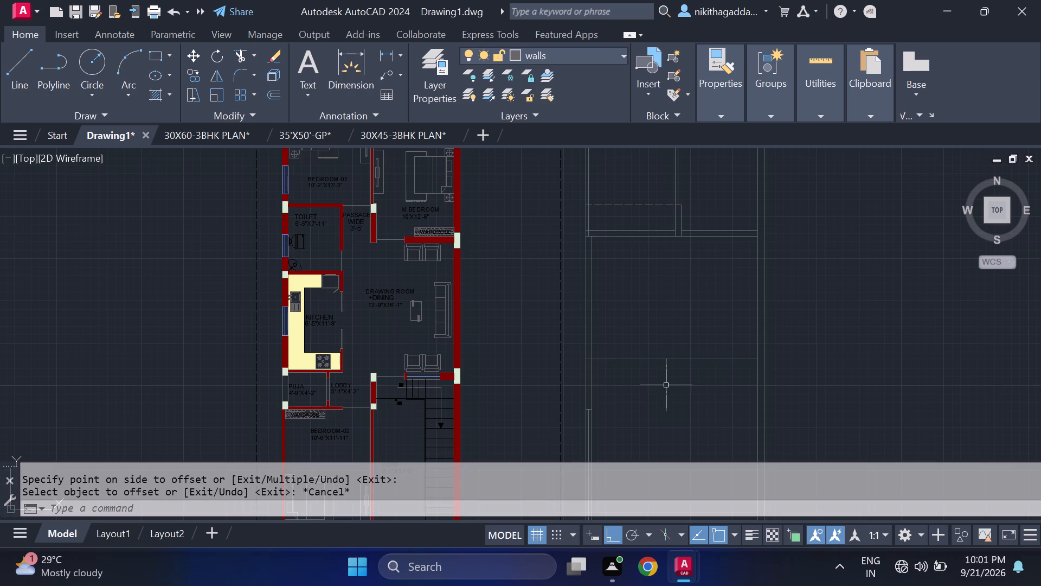
Offset the new horizontal line 9" downward to give the lower cross wall its thickness.
scroll(676, 397, "up", 1)
type("OF")
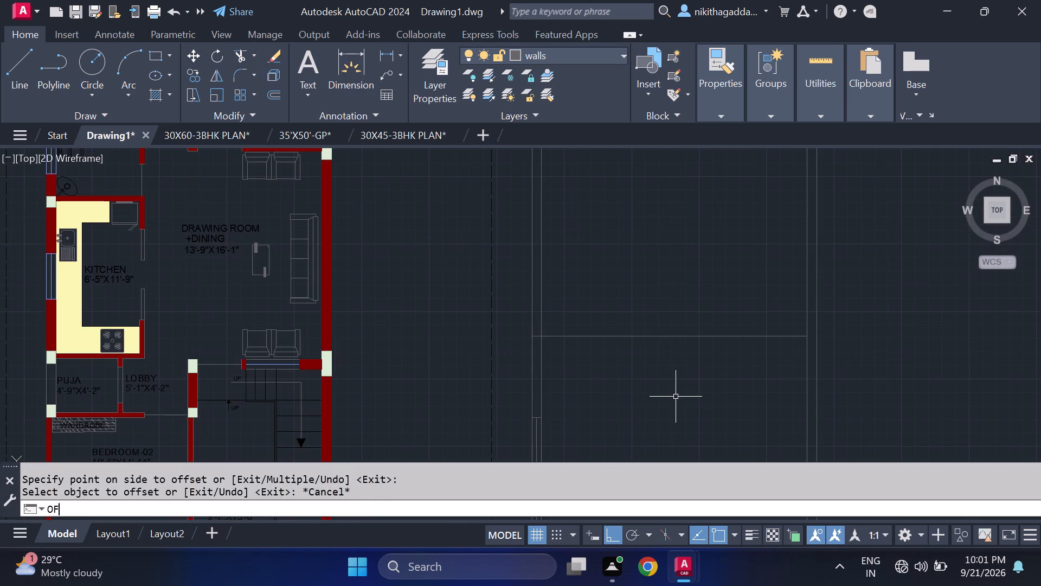
key("Return")
type("9\"")
key("Return")
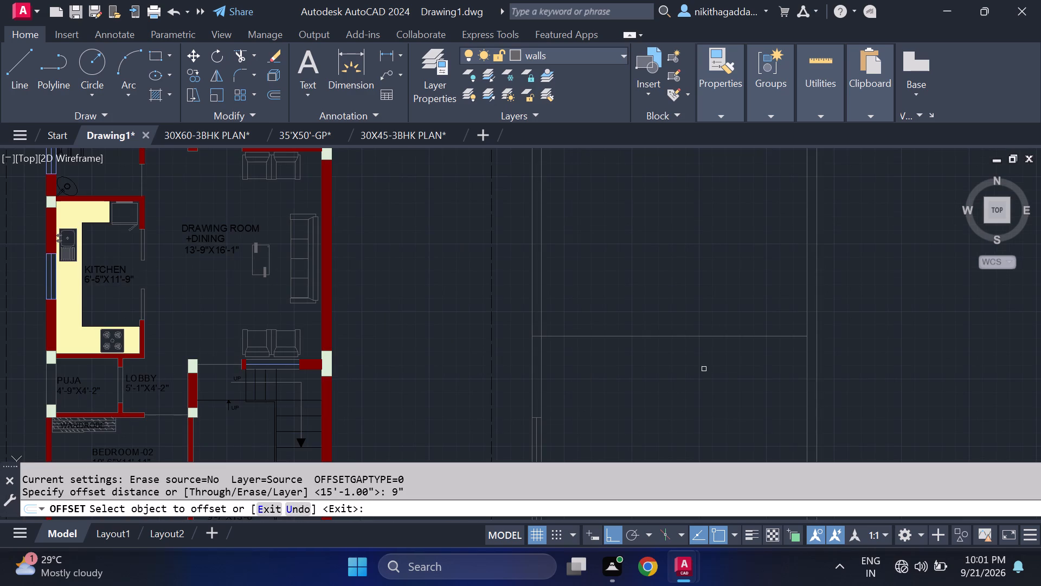
left_click(712, 338)
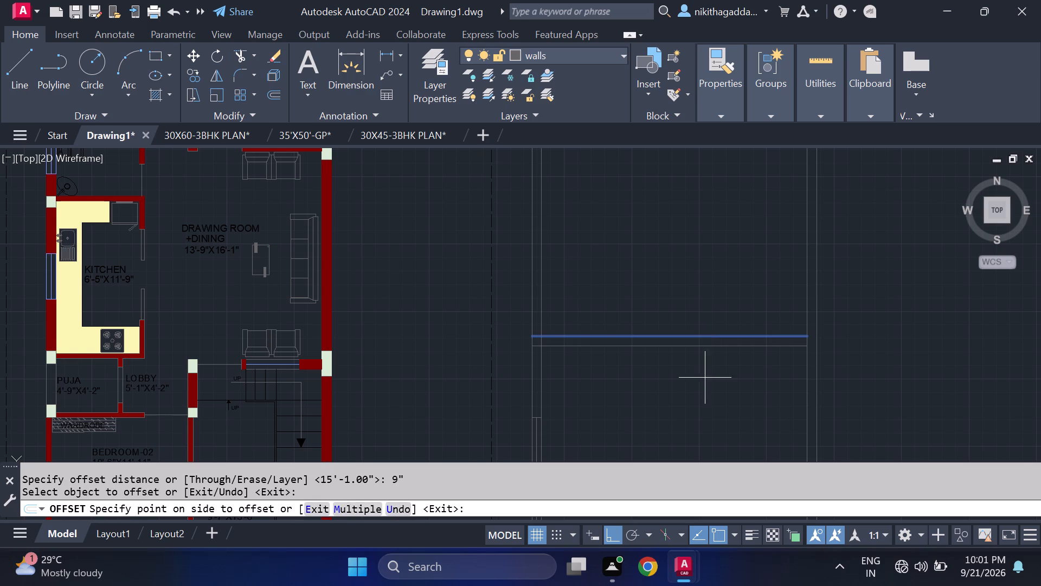
left_click(702, 387)
key("Escape")
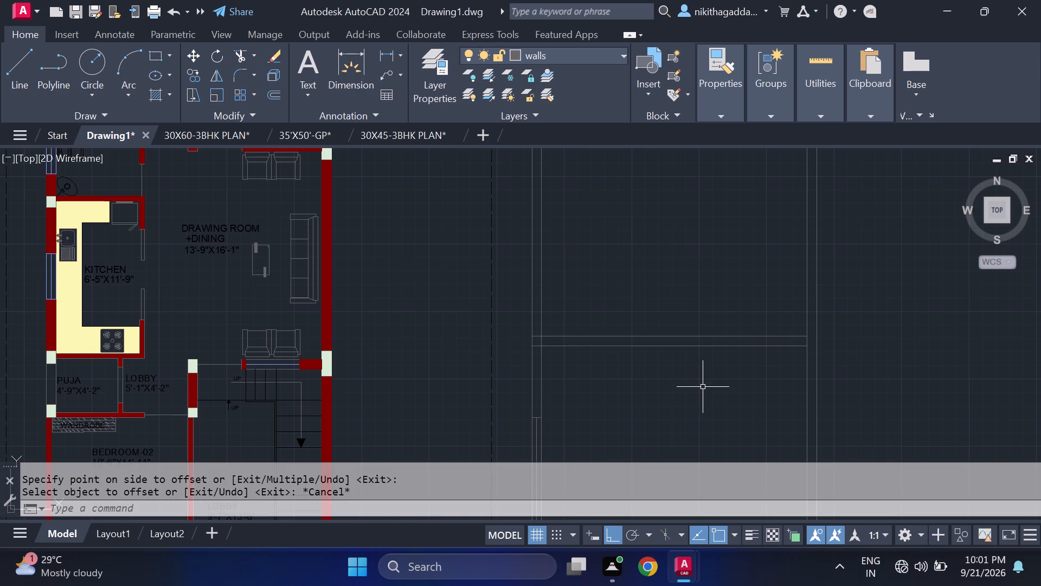
Extend both lines of the central vertical wall down to the lower line of the new 9" horizontal wall.
scroll(703, 387, "down", 1)
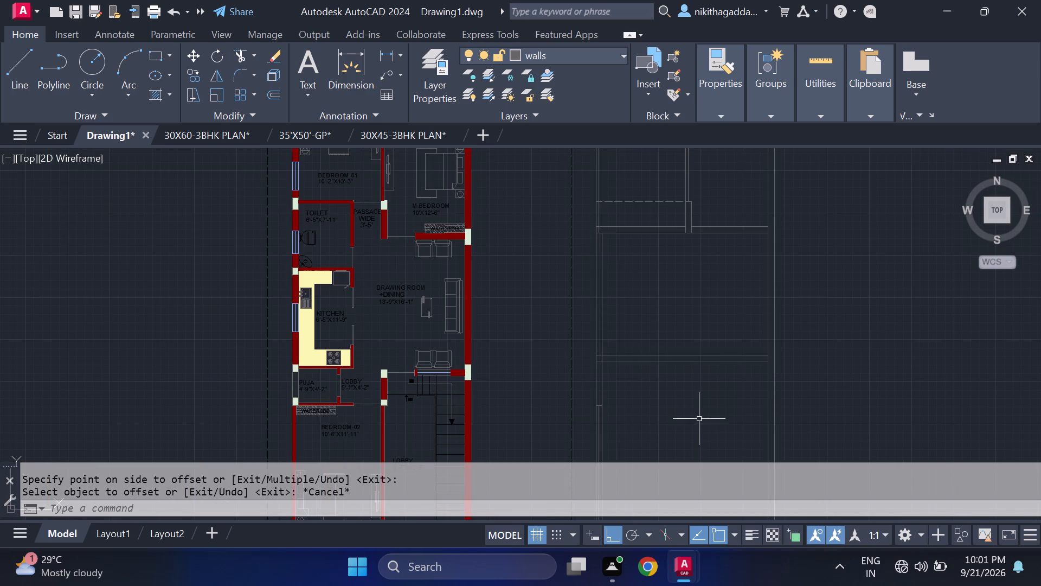
middle_click_drag(697, 415, 683, 381)
scroll(638, 367, "up", 1)
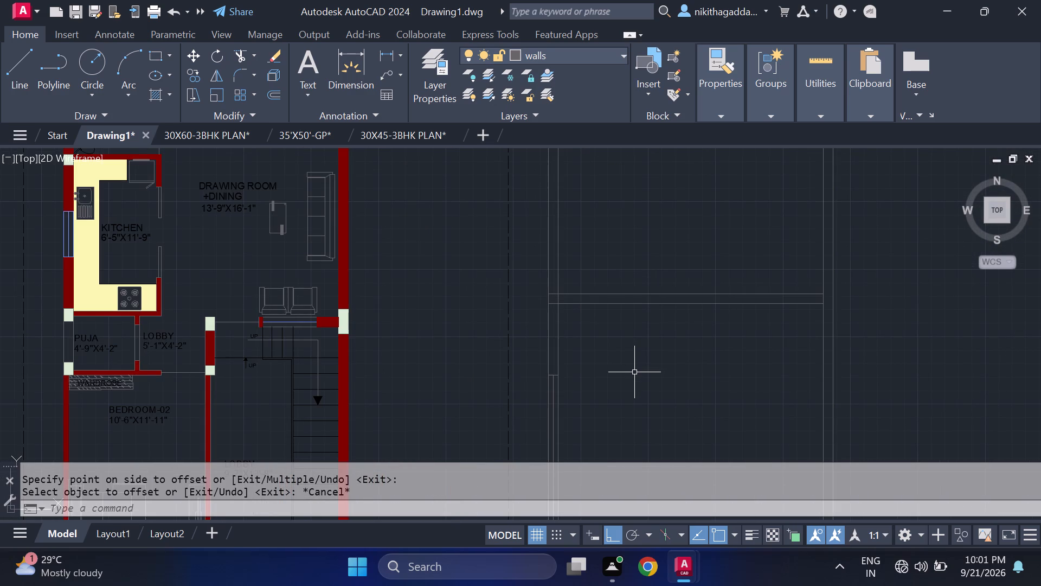
scroll(644, 354, "down", 2)
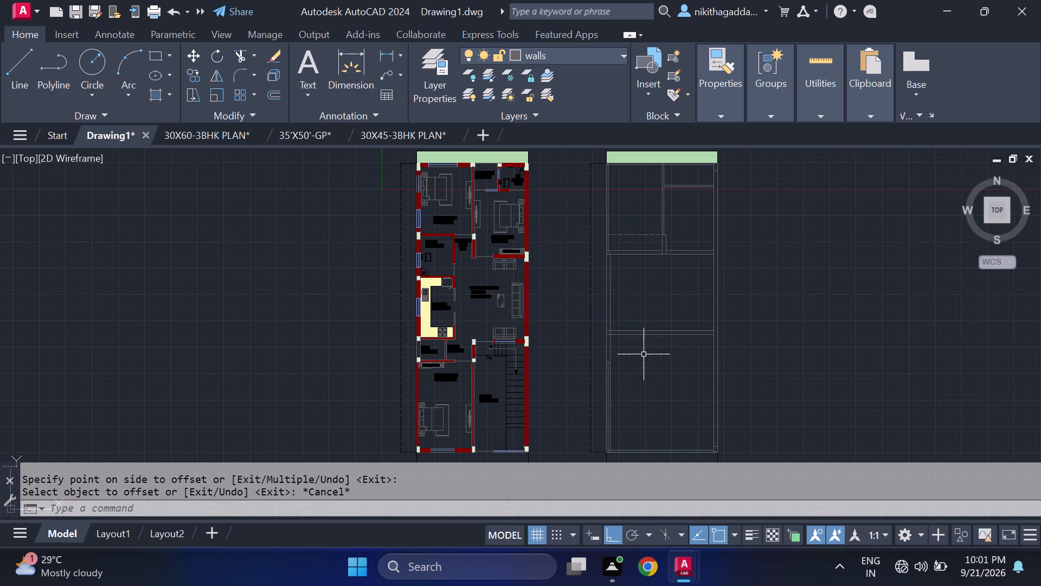
type("EX")
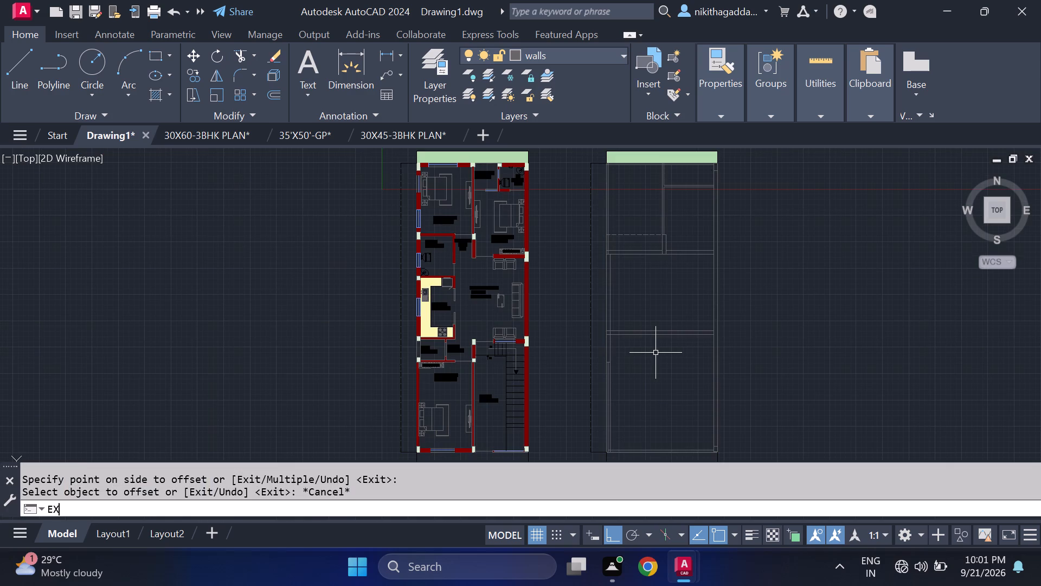
key("Return")
scroll(666, 255, "up", 2)
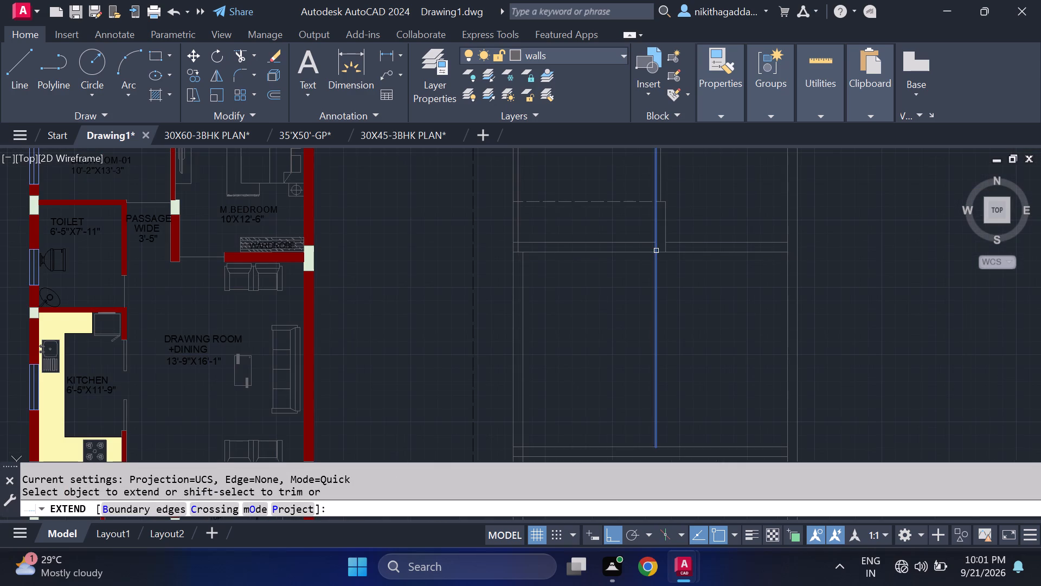
left_click(656, 251)
left_click(664, 247)
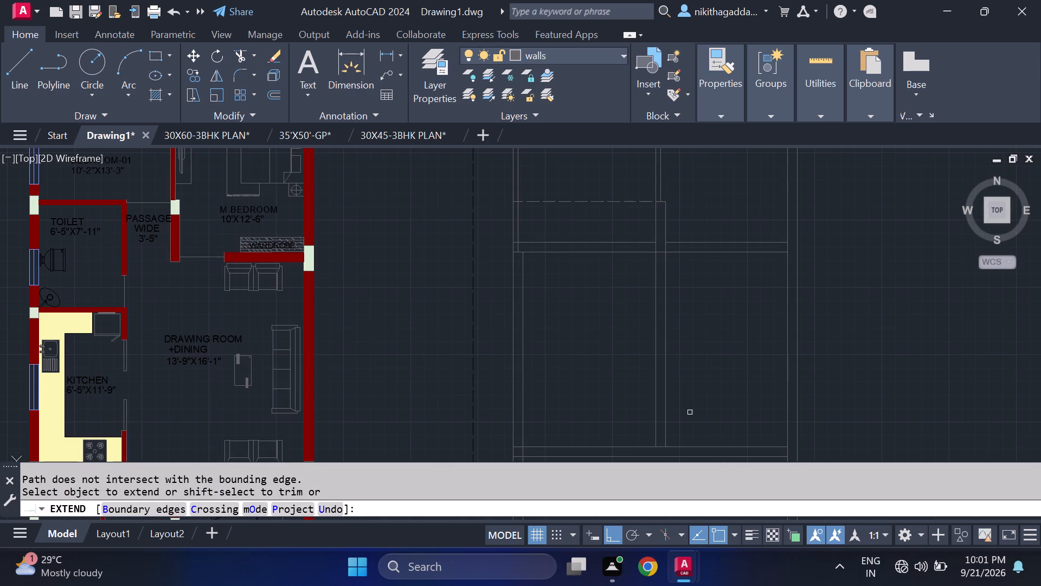
middle_click_drag(682, 410, 693, 314)
left_click(666, 339)
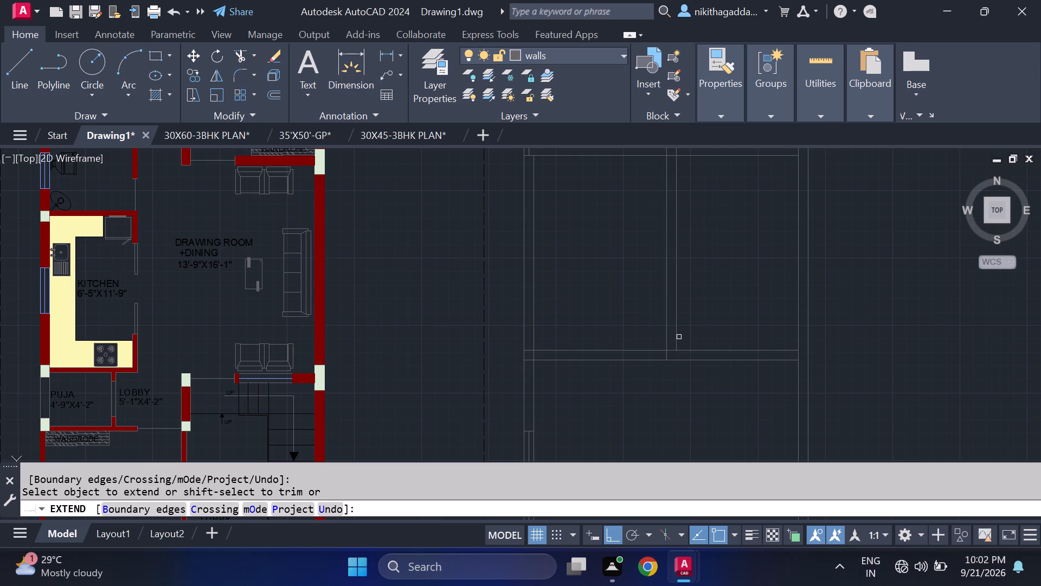
left_click(678, 334)
key("Escape")
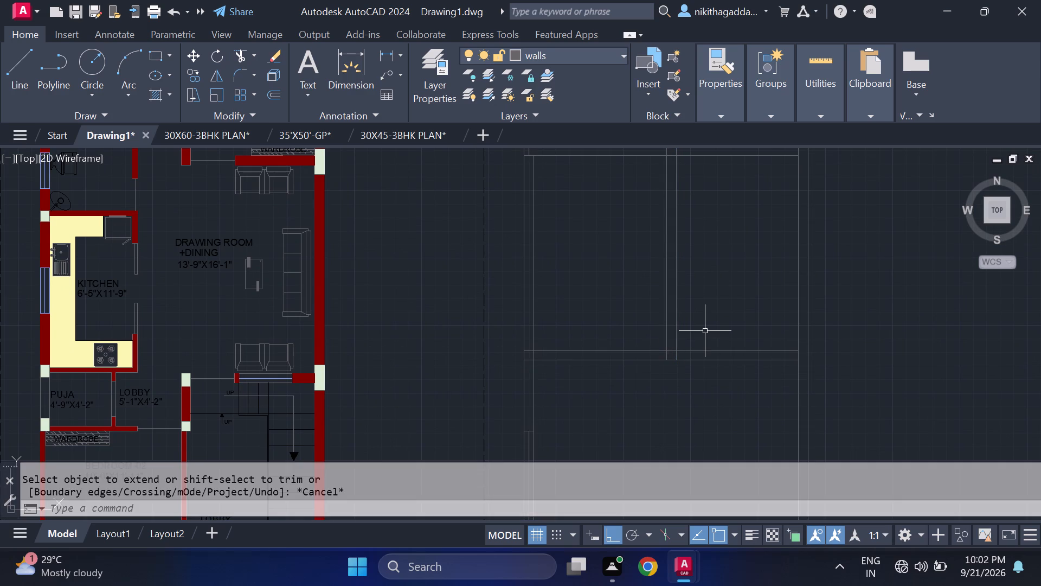
Copy the short line at the left outer wall's jog straight across, its left end aligned with the central wall's left line.
type("CO")
key("Return")
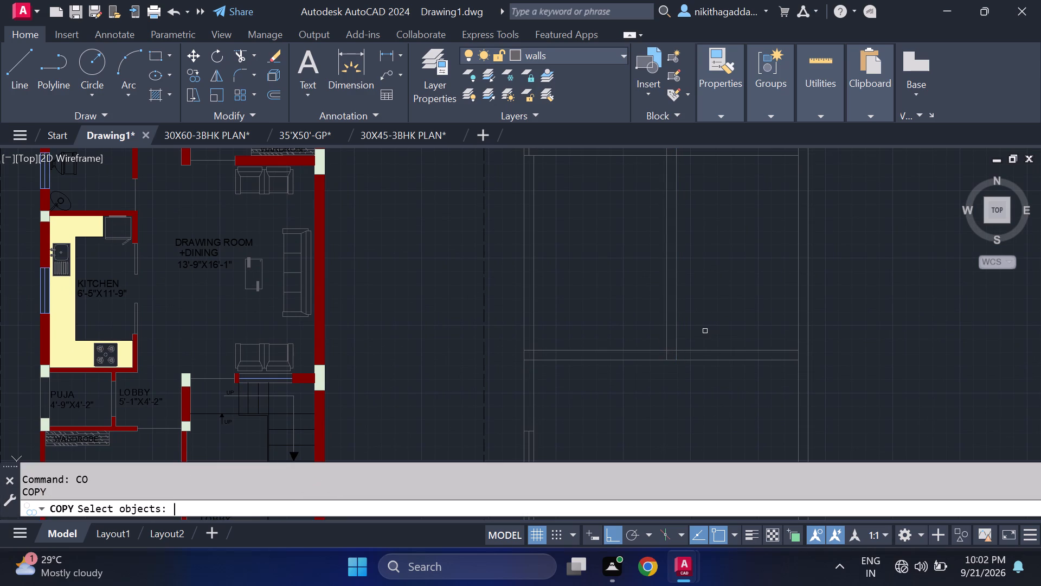
scroll(509, 434, "up", 1)
left_click(537, 428)
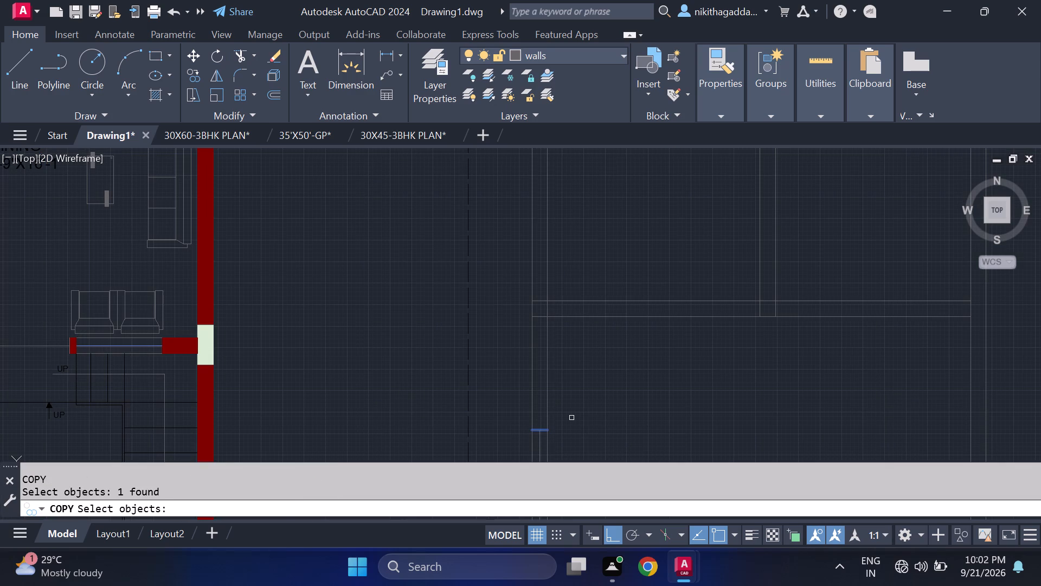
key("Return")
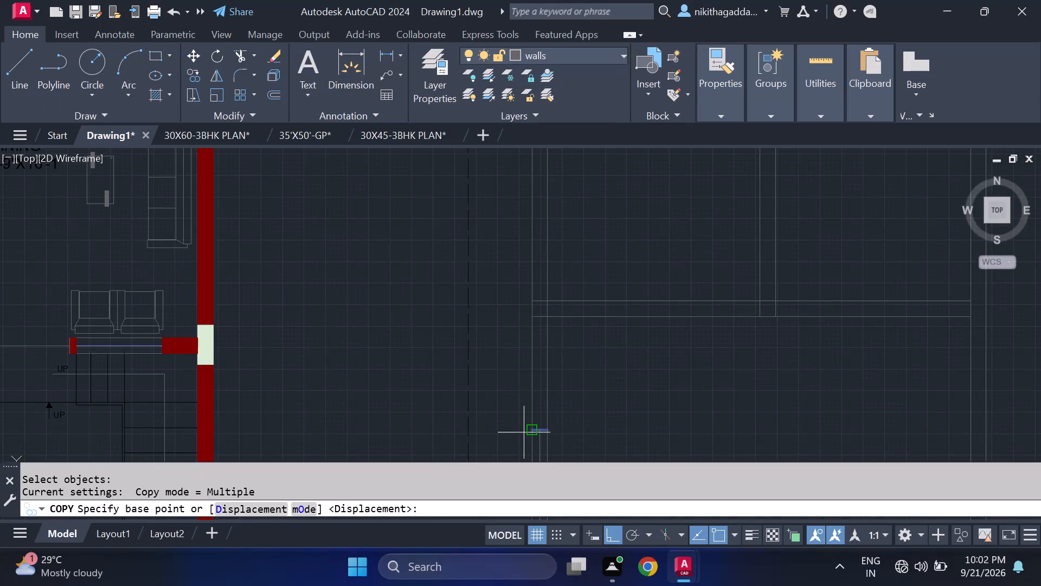
left_click(532, 428)
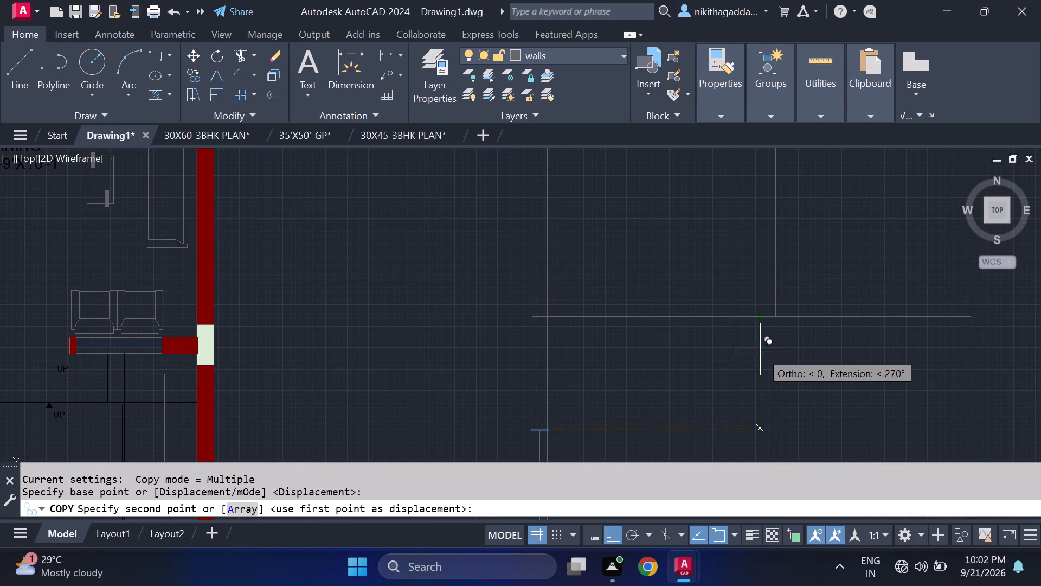
left_click(758, 432)
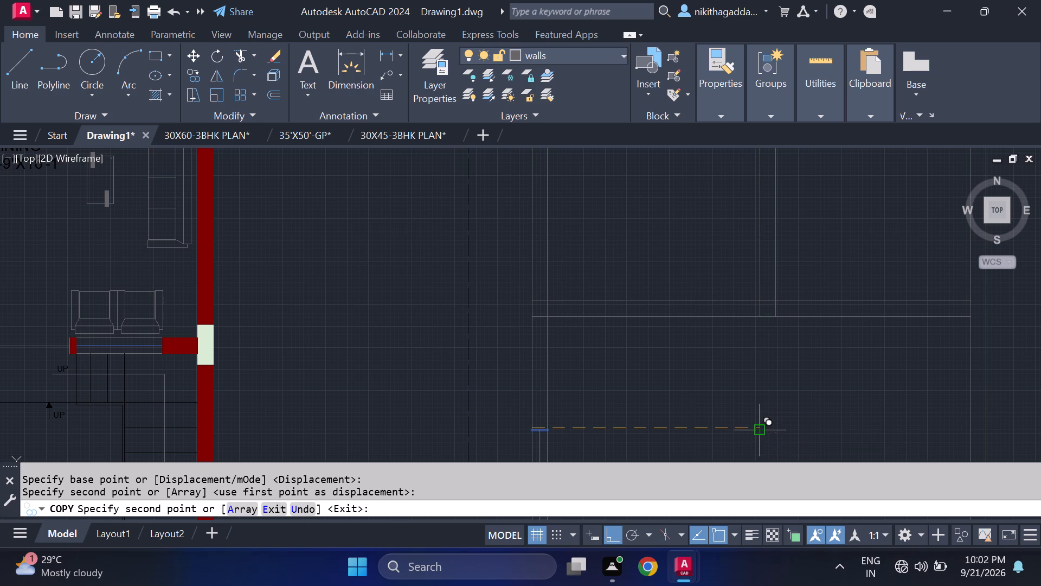
key("Escape")
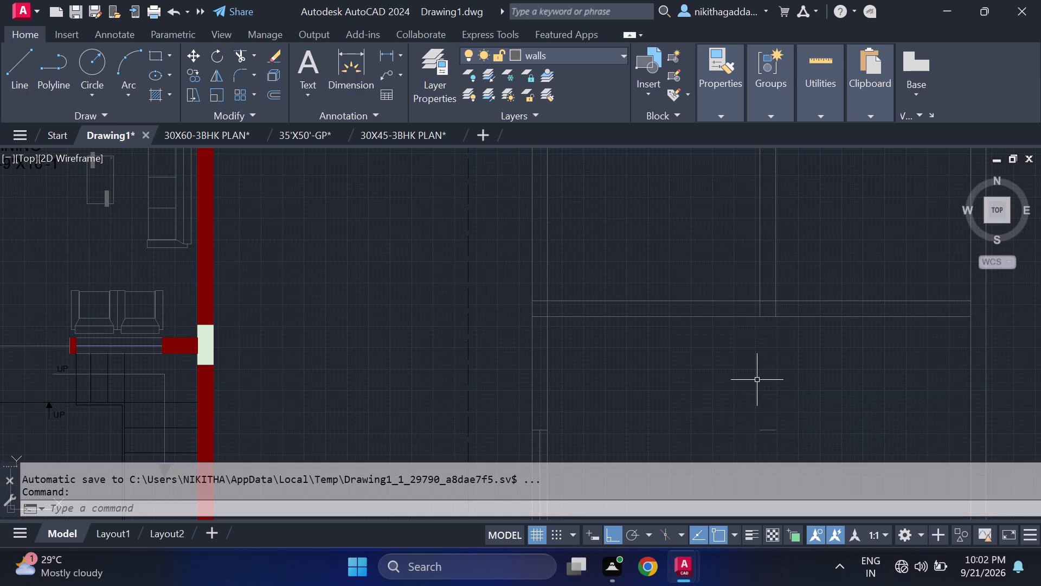
Extend both lines of the central vertical wall down to the copied short line.
type("EX")
key("Return")
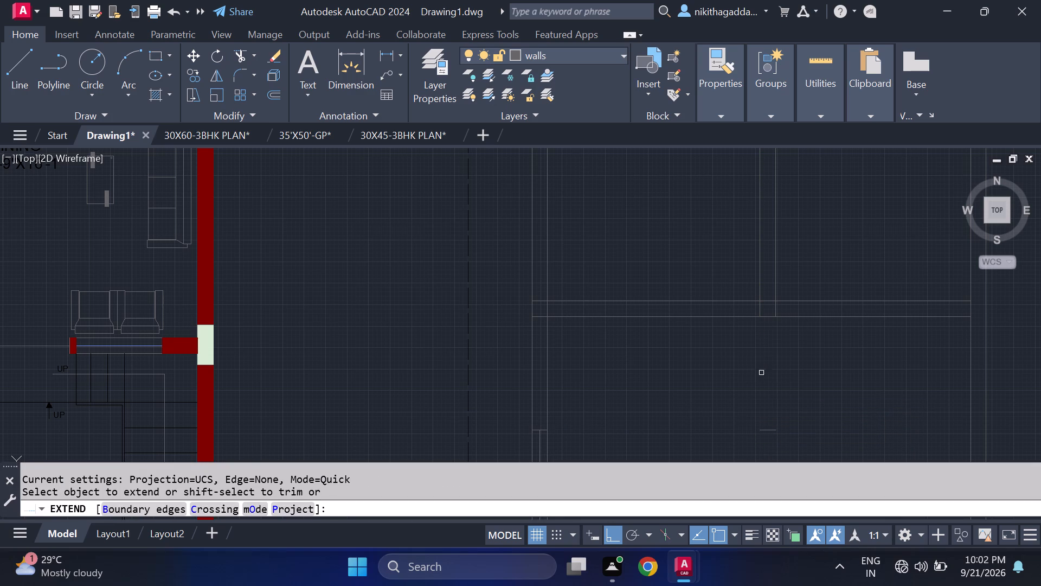
left_click(762, 307)
left_click(777, 305)
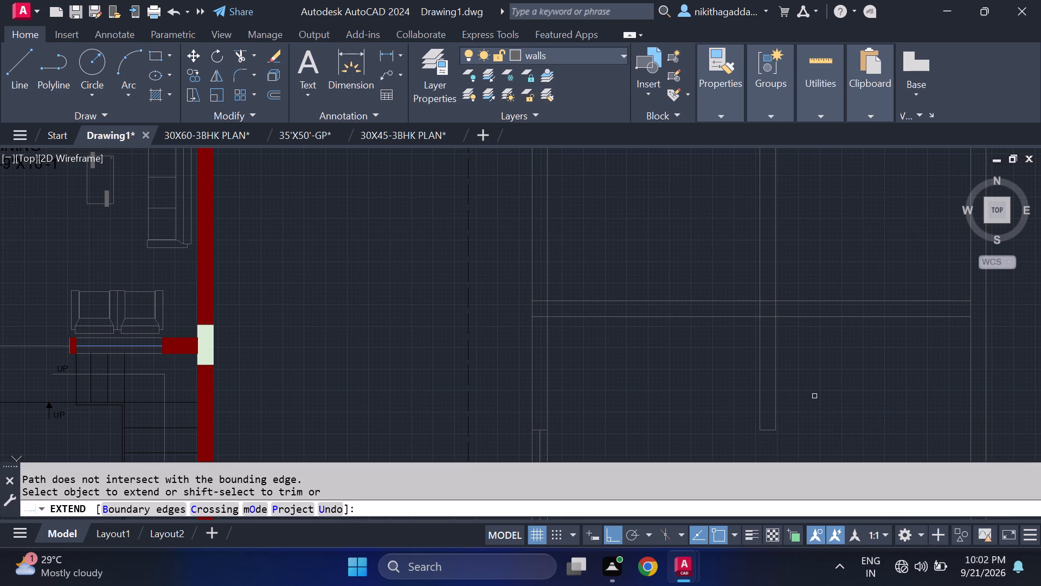
key("Escape")
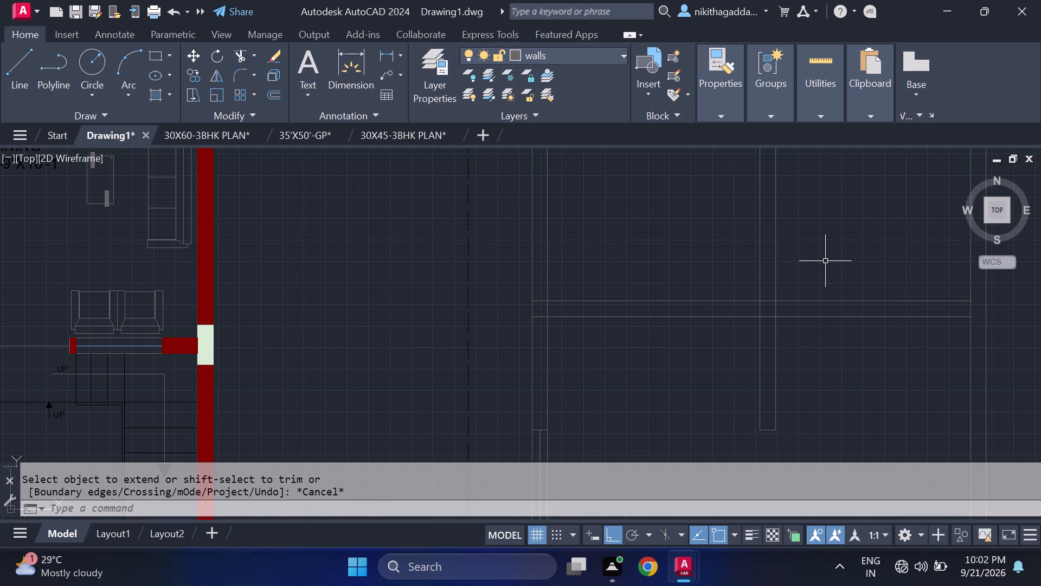
Trim both central wall lines above the new horizontal wall, plus that wall's lower line between them.
type("TR")
key("Return")
left_click_drag(813, 219, 700, 218)
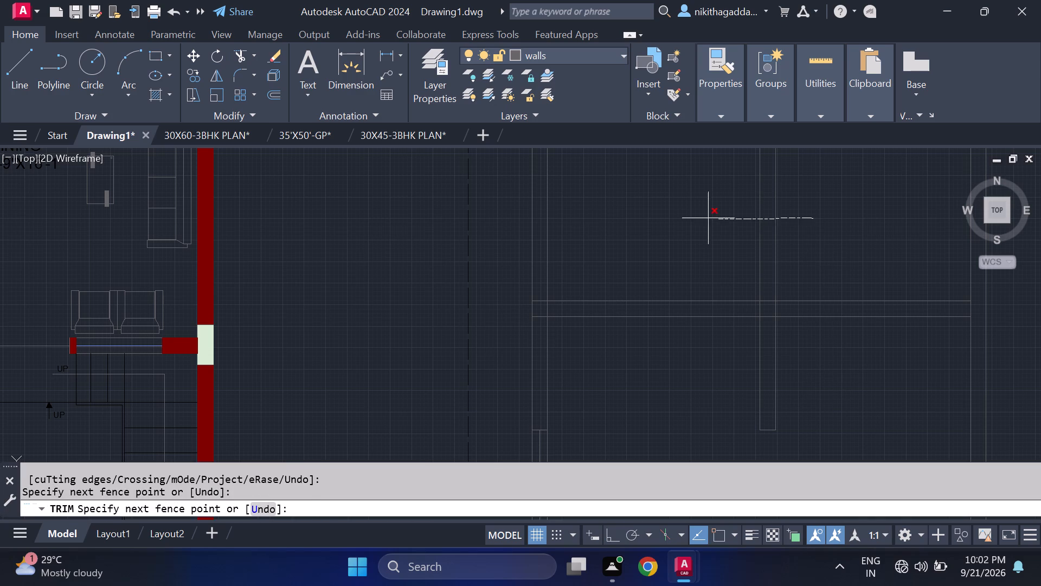
left_click_drag(700, 218, 672, 211)
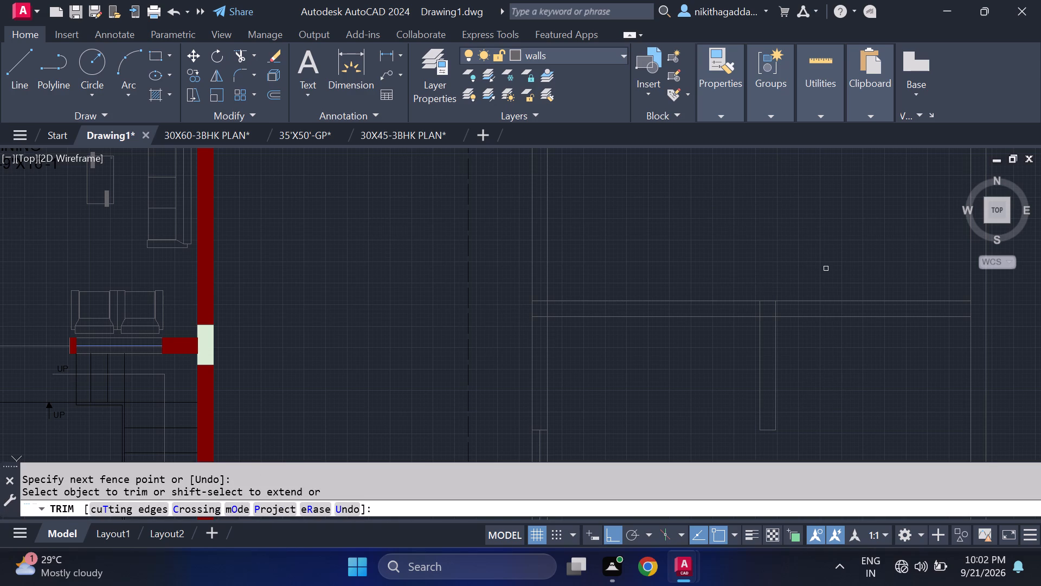
left_click(770, 315)
scroll(779, 261, "down", 2)
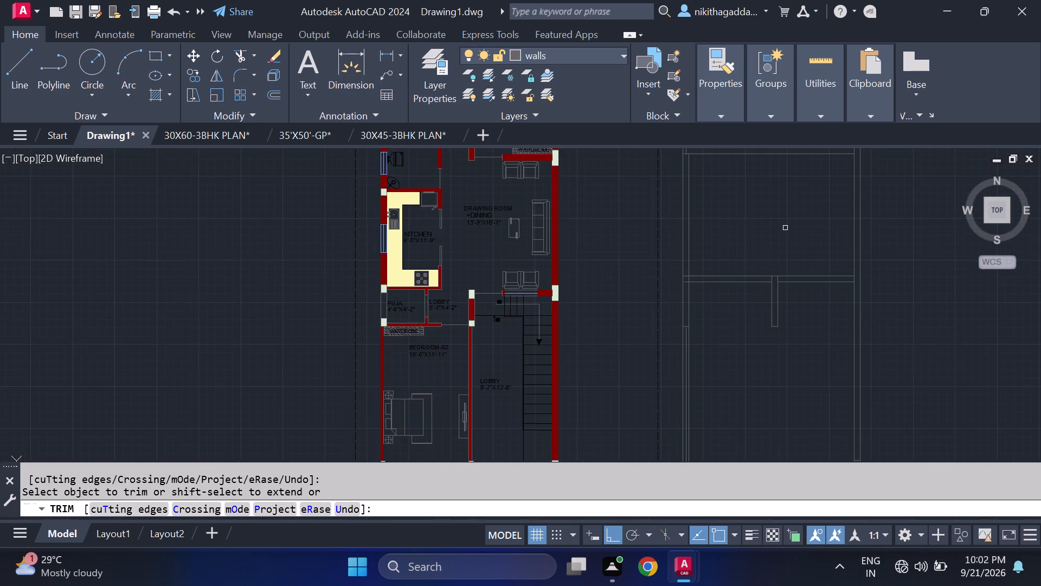
middle_click_drag(780, 231, 771, 312)
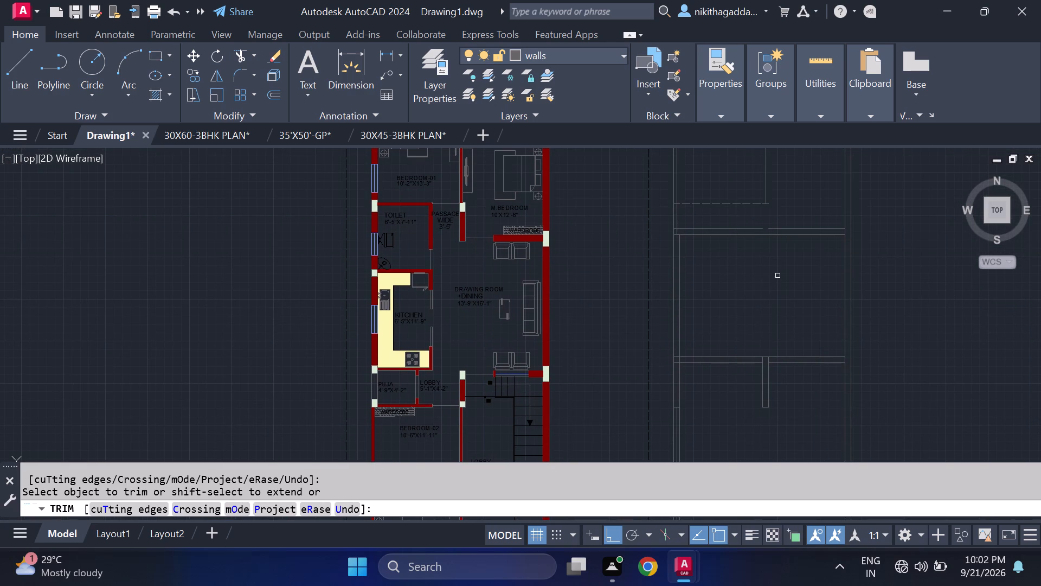
middle_click_drag(764, 276, 575, 316)
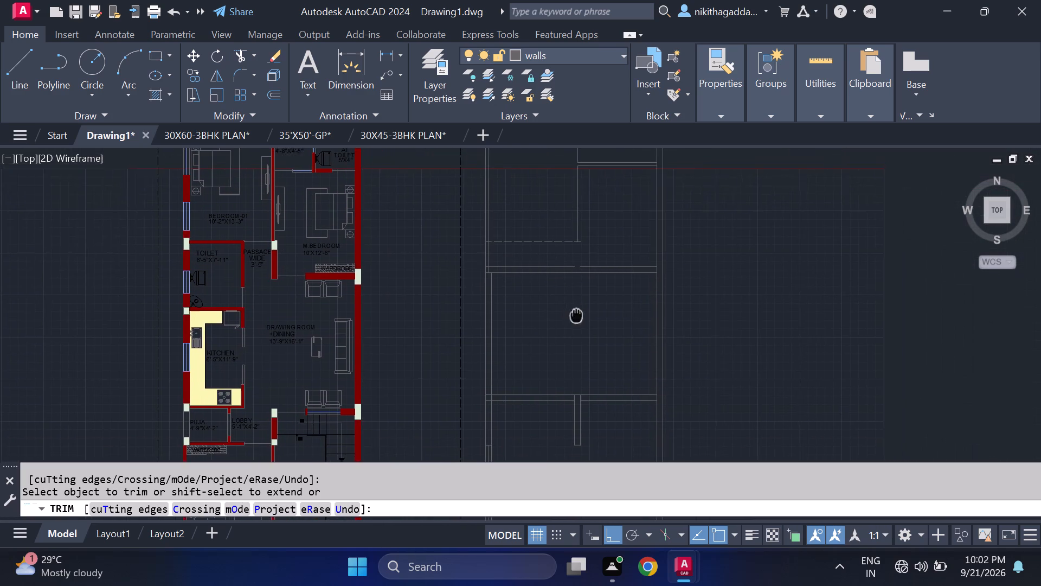
middle_click_drag(575, 316, 574, 319)
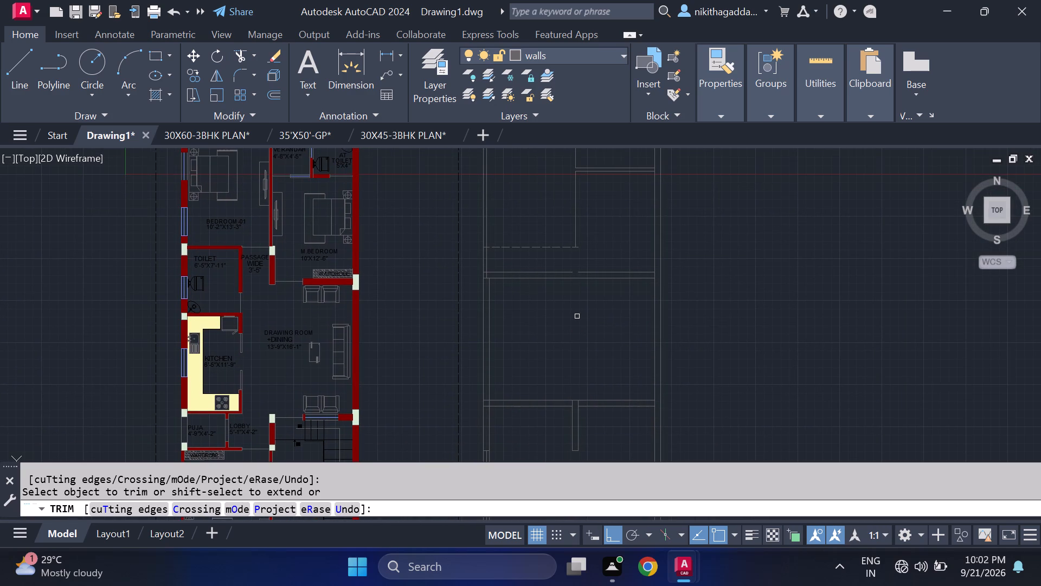
key("Escape")
Extend both central vertical wall lines up through the upper horizontal wall to the dashed line above it.
type("EX")
key("Return")
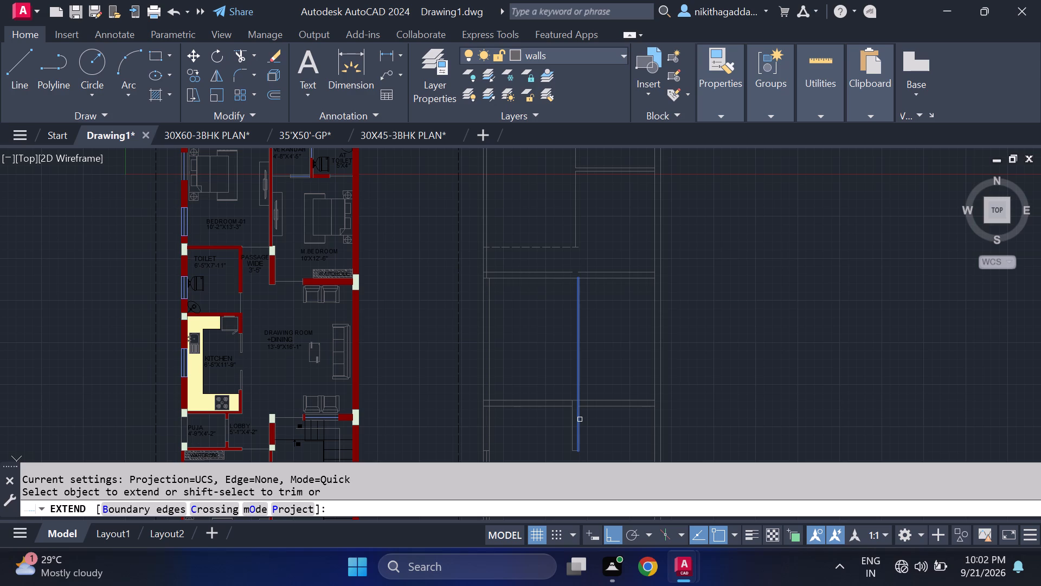
left_click(580, 419)
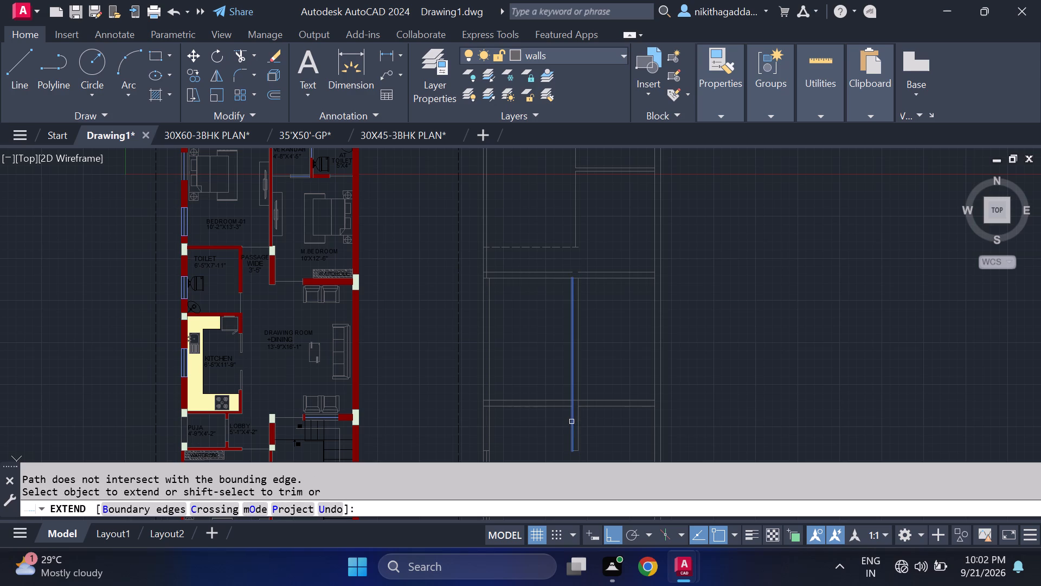
left_click(571, 421)
left_click(576, 295)
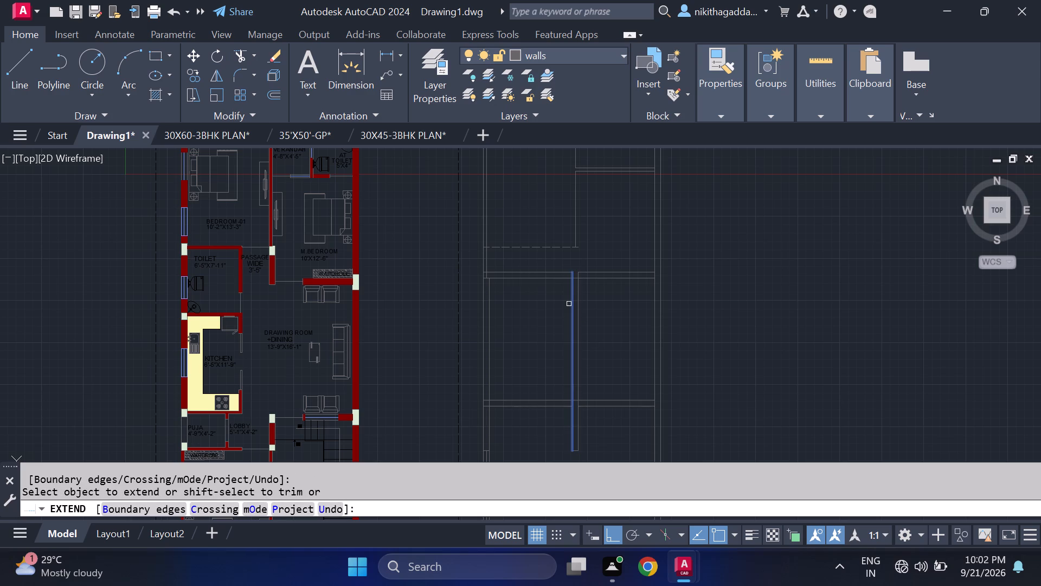
left_click(573, 297)
left_click(578, 292)
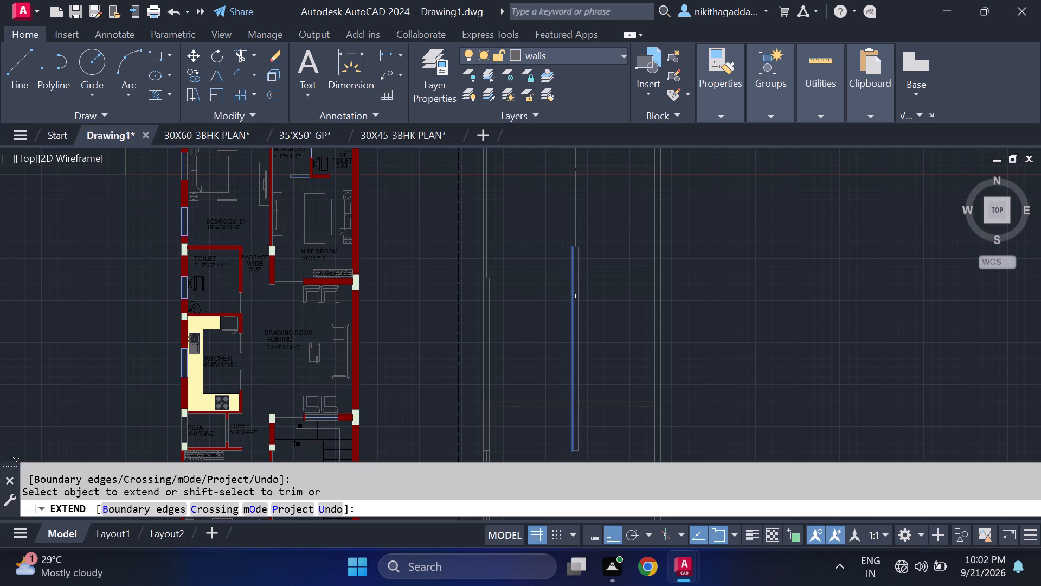
left_click(573, 296)
key("Escape")
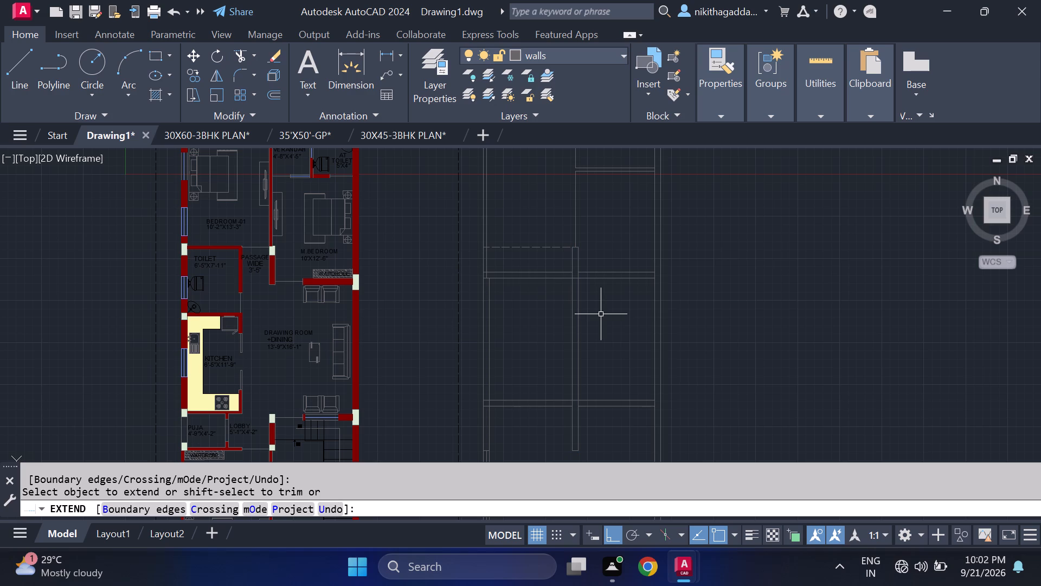
Trim both central wall lines between the two horizontal walls, plus the lower horizontal wall's upper line between the central wall lines.
type("TR")
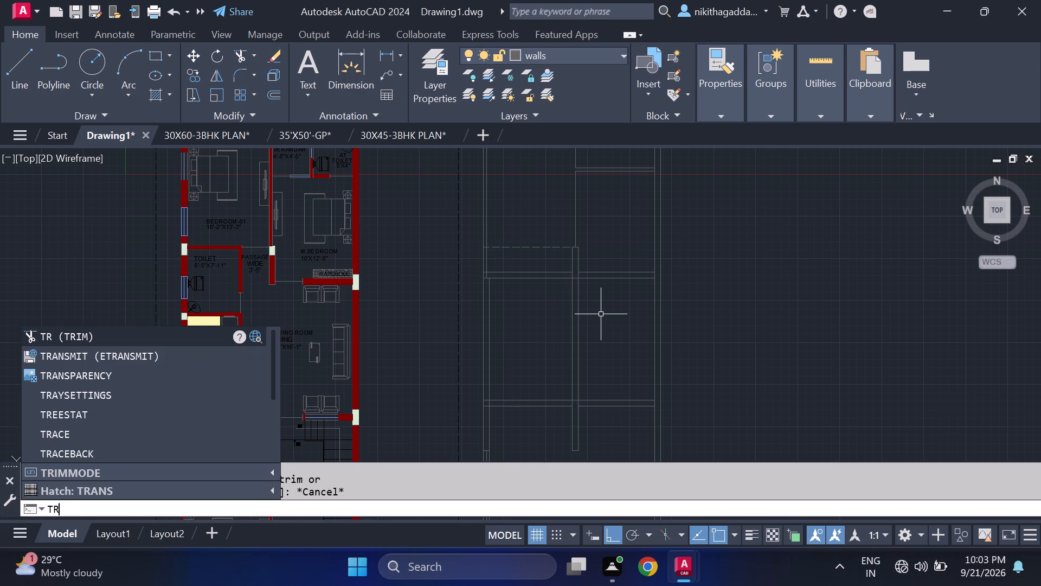
key("Return")
scroll(585, 332, "up", 1)
left_click_drag(588, 331, 557, 345)
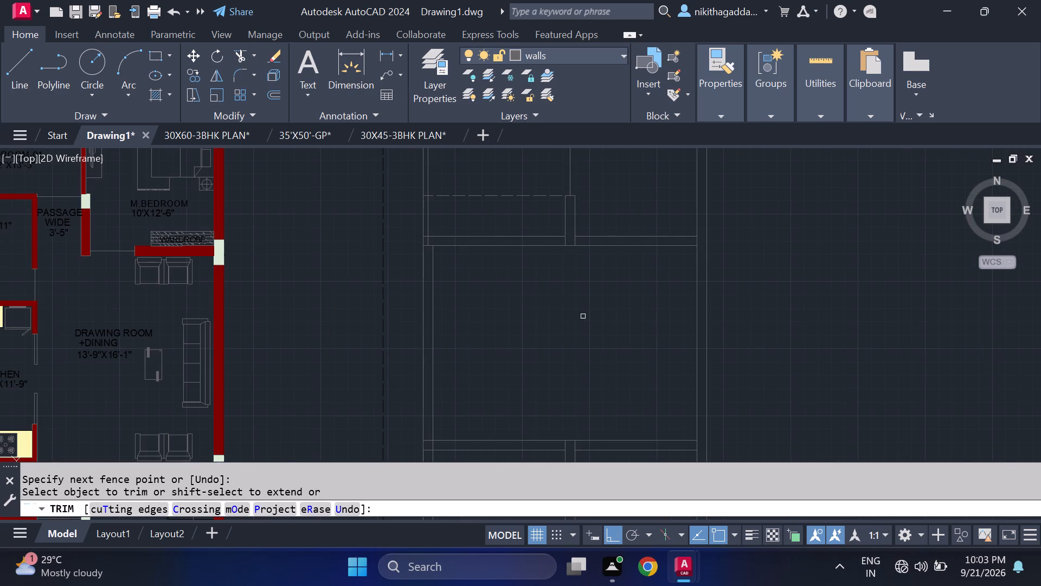
scroll(615, 364, "down", 1)
middle_click_drag(617, 367, 637, 258)
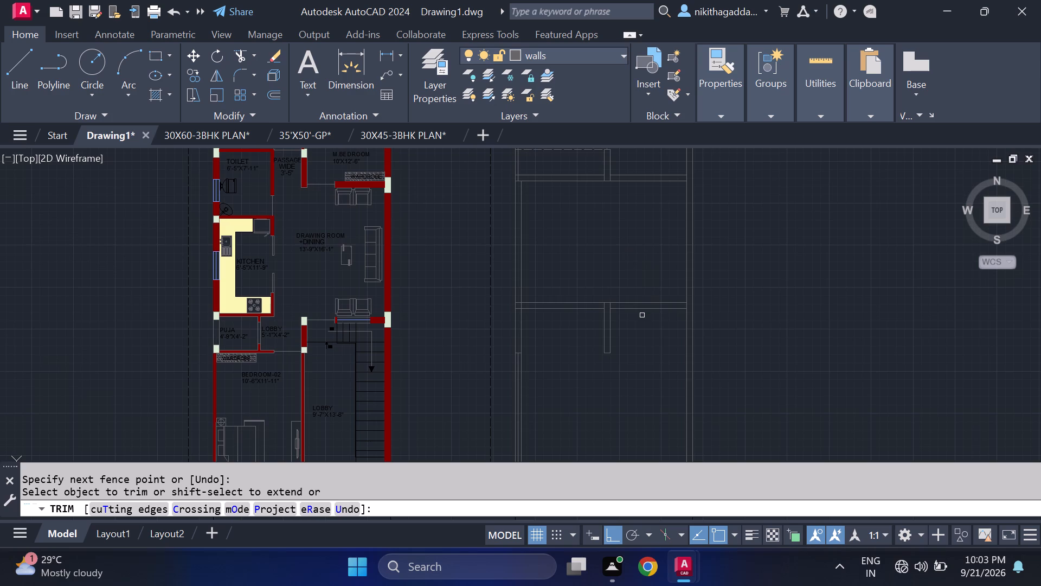
scroll(630, 335, "up", 2)
left_click(574, 254)
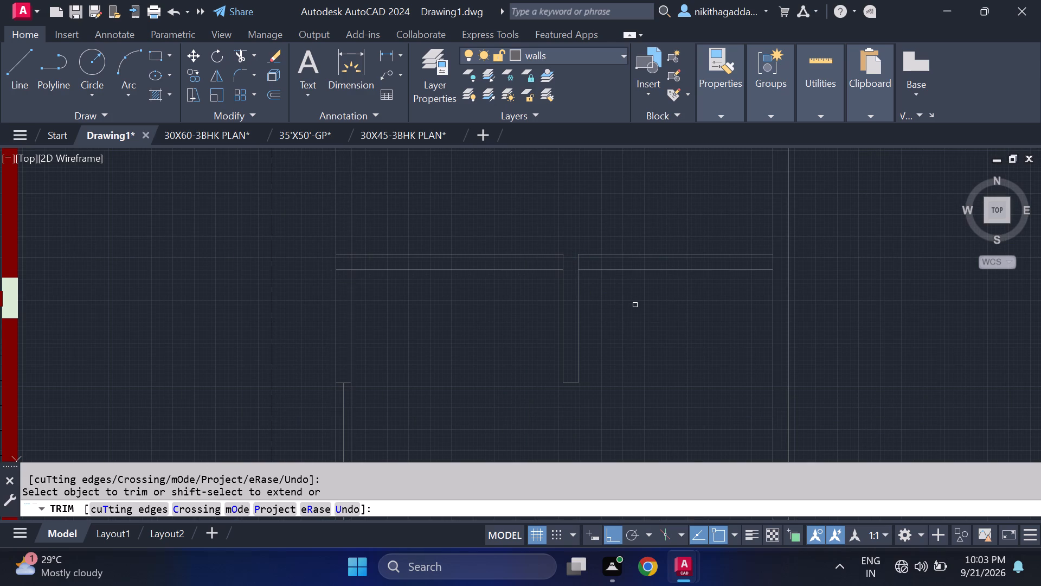
scroll(644, 301, "down", 2)
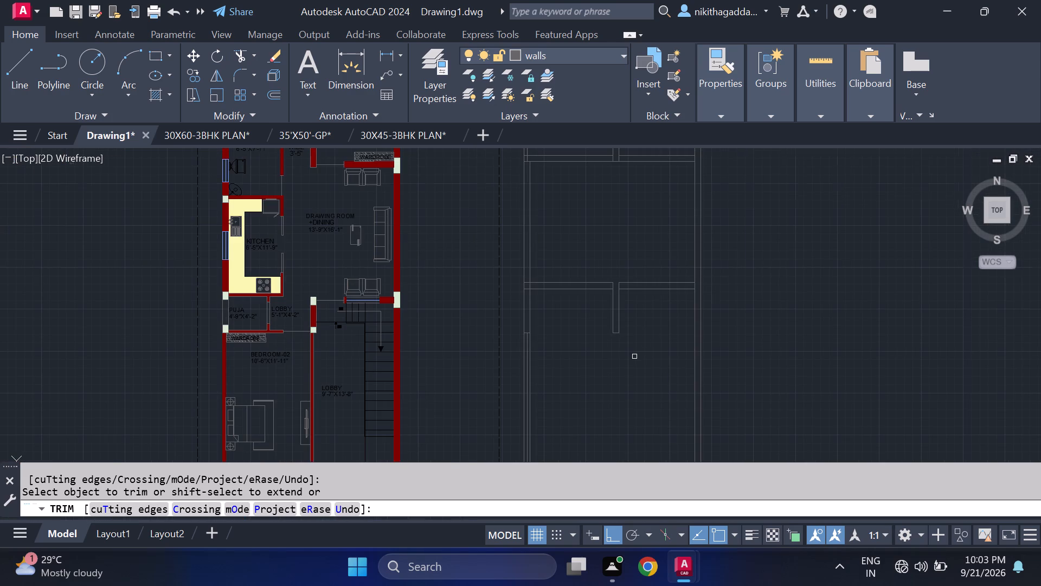
scroll(634, 356, "up", 1)
key("Escape")
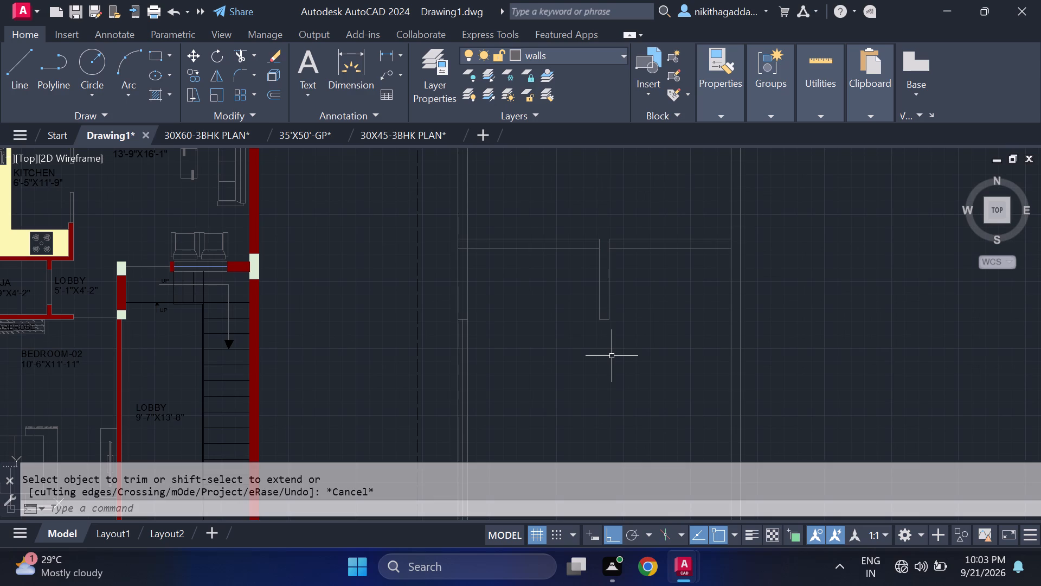
Draw a horizontal line from the left outer wall's jog to the central wall's lower-left corner.
key("l")
key("Return")
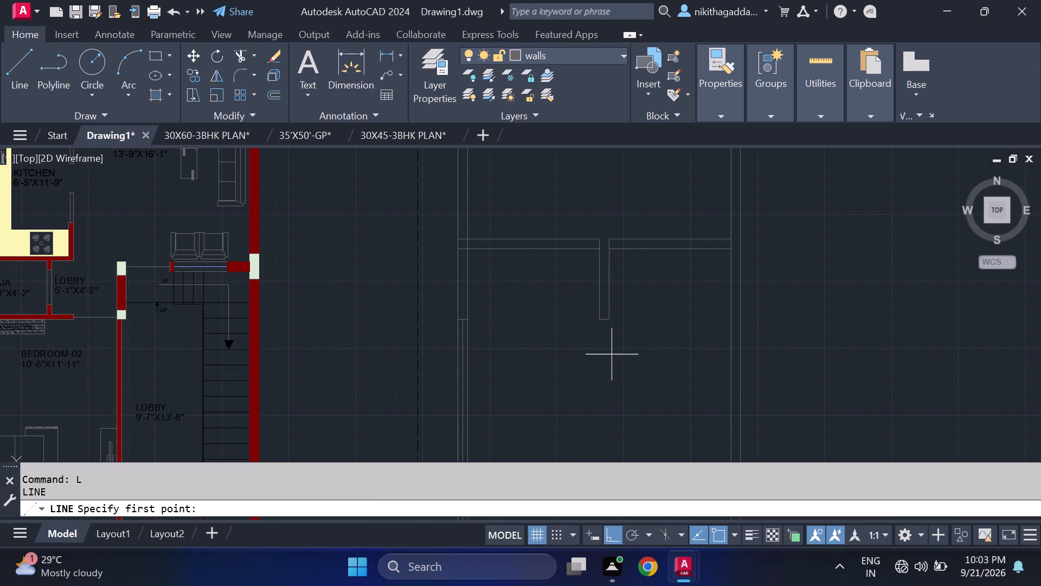
scroll(534, 336, "up", 1)
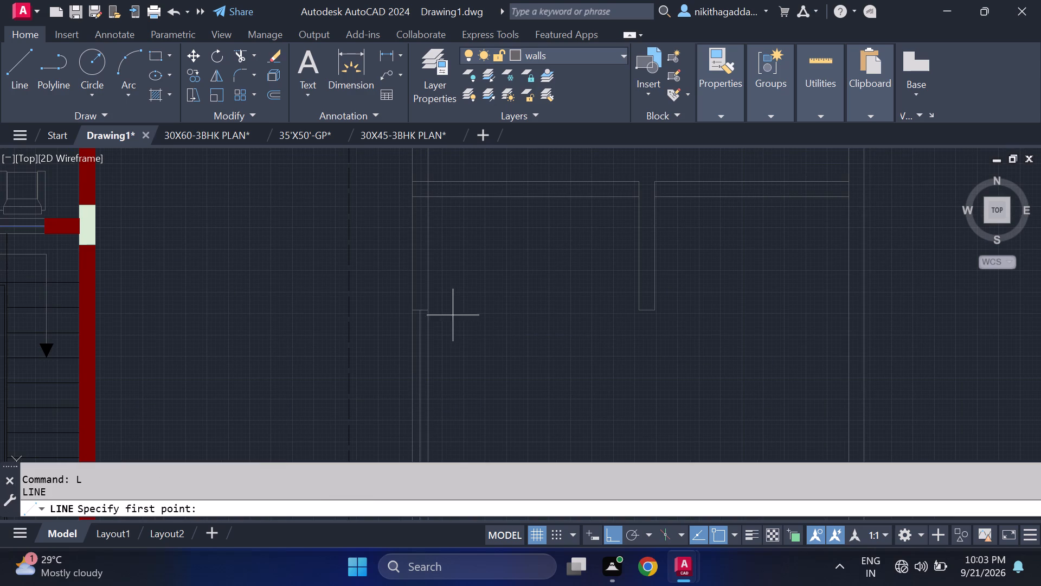
left_click(433, 313)
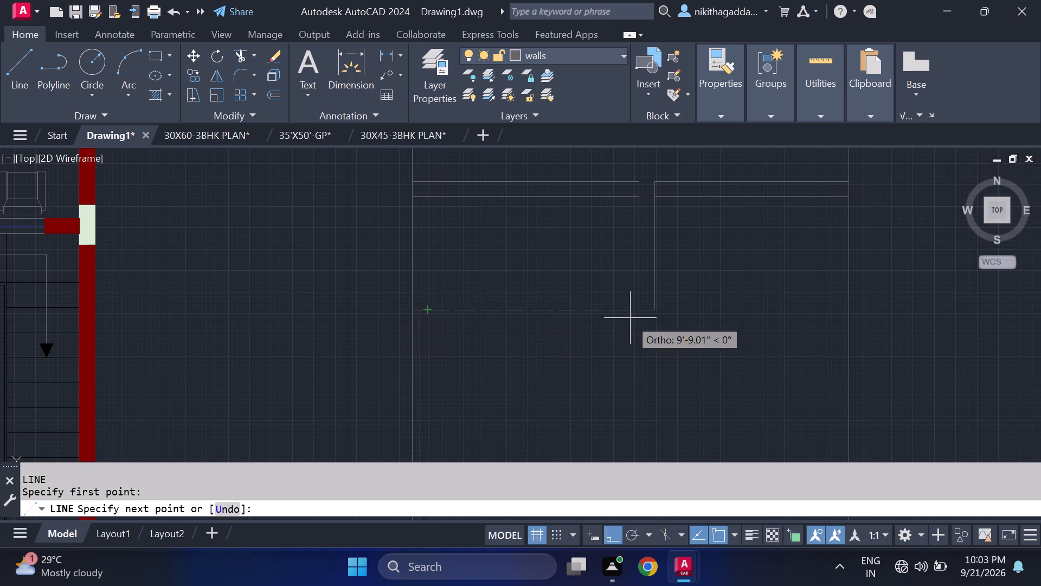
left_click(642, 311)
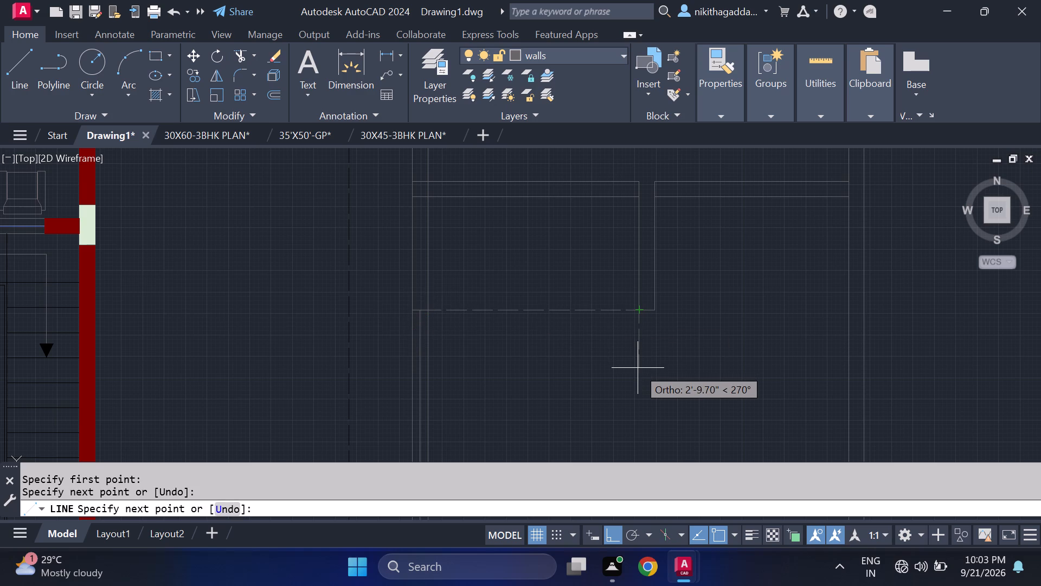
key("Escape")
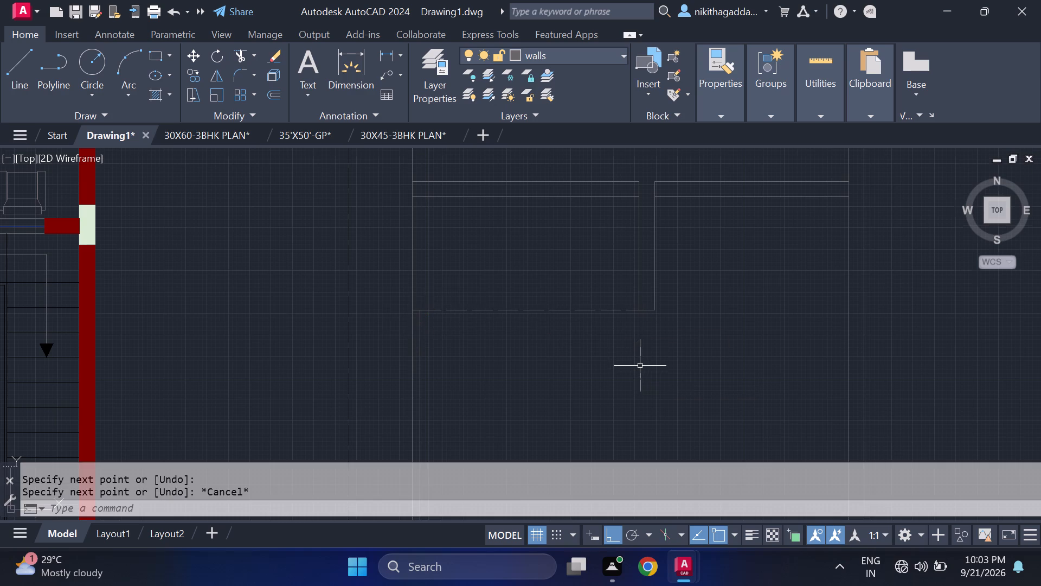
Offset the middle line of the left outer wall below the jog 10'2" inward.
scroll(640, 366, "down", 2)
middle_click_drag(624, 389, 612, 329)
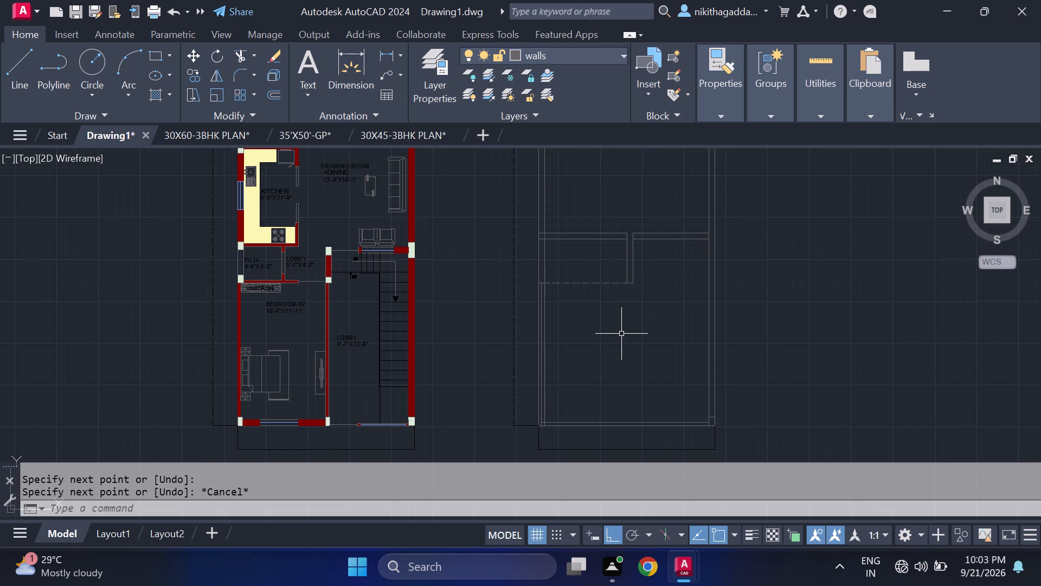
middle_click_drag(621, 334, 621, 353)
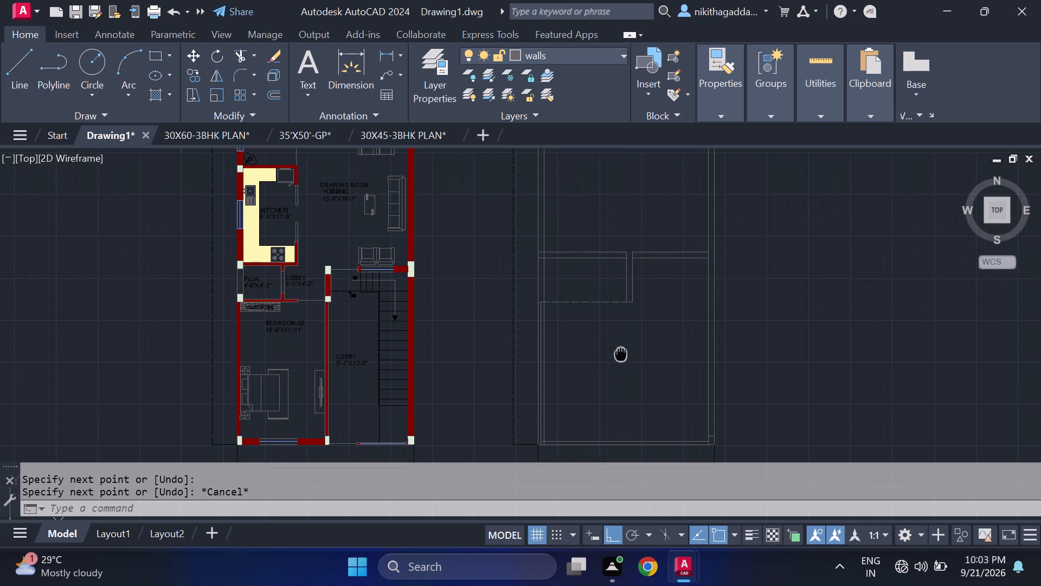
middle_click_drag(621, 353, 624, 339)
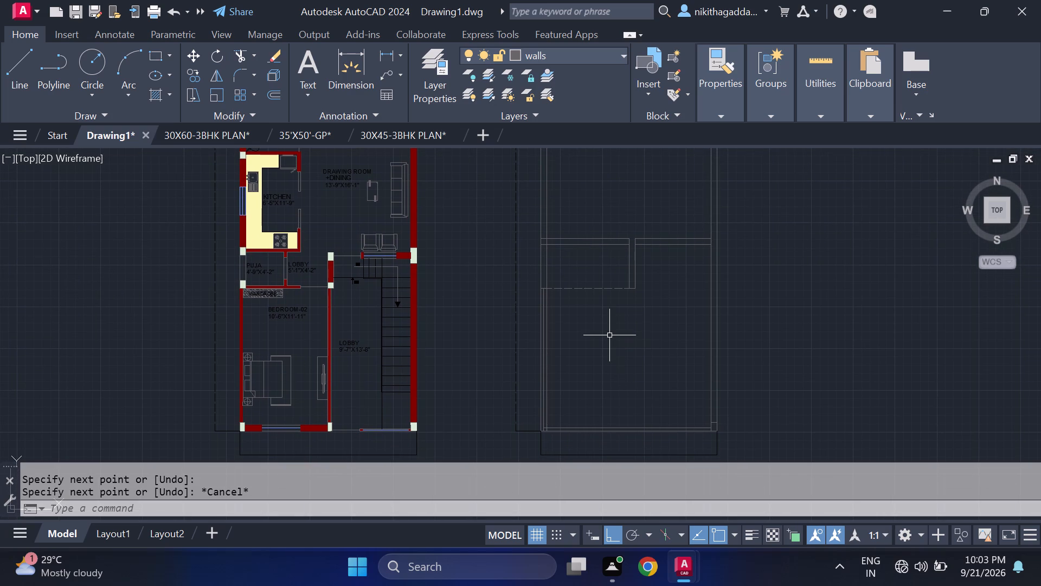
type("OF")
key("Return")
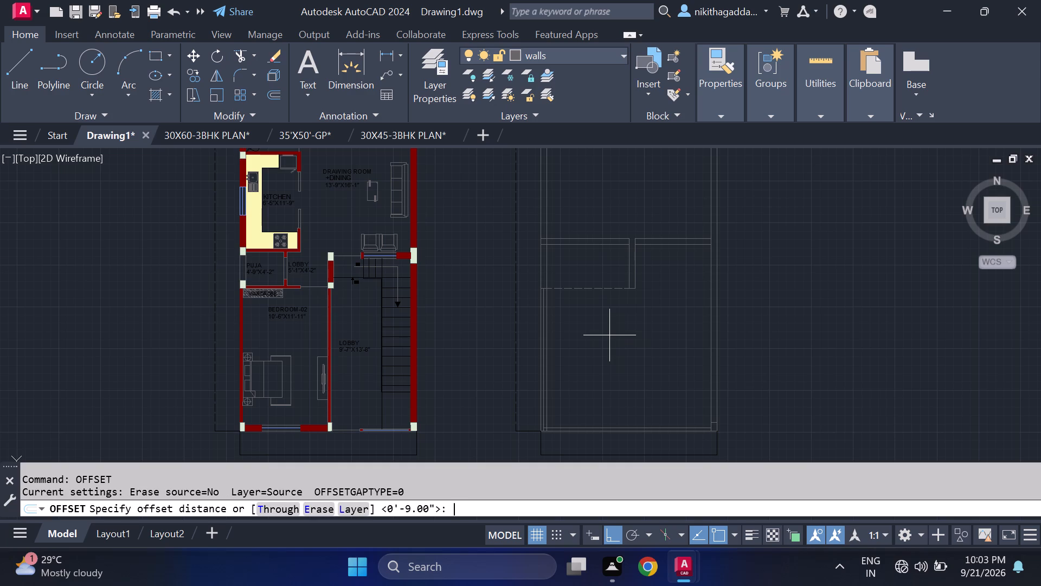
type("10'2")
key("shift+quotedbl")
key("Return")
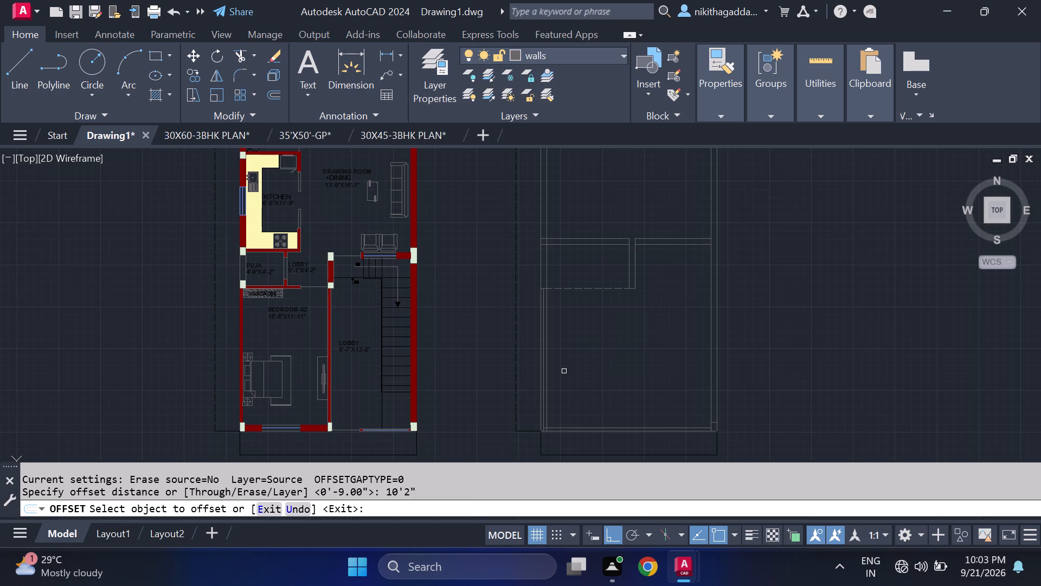
scroll(548, 368, "up", 1)
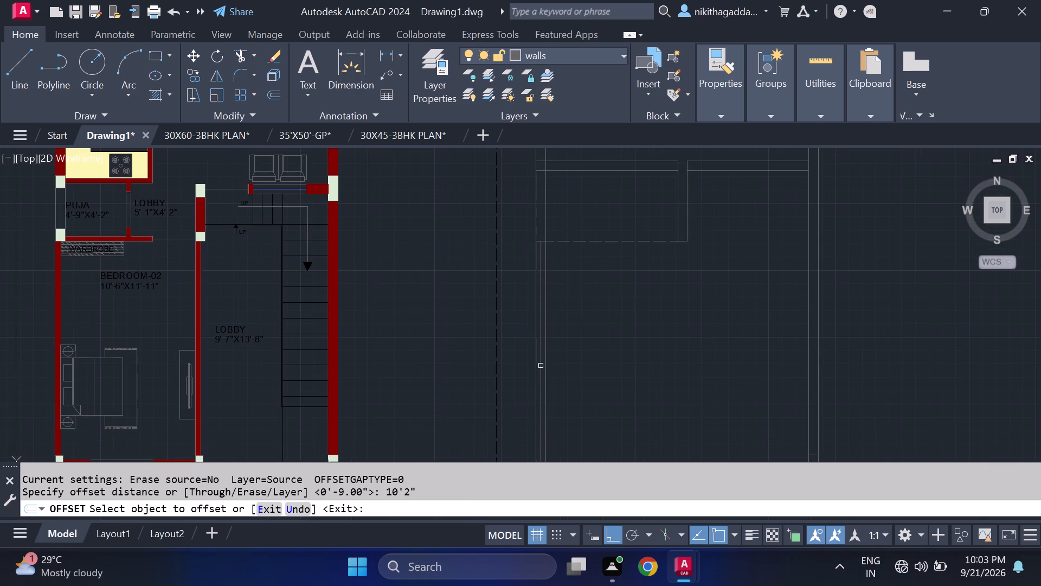
scroll(541, 366, "up", 1)
left_click(541, 366)
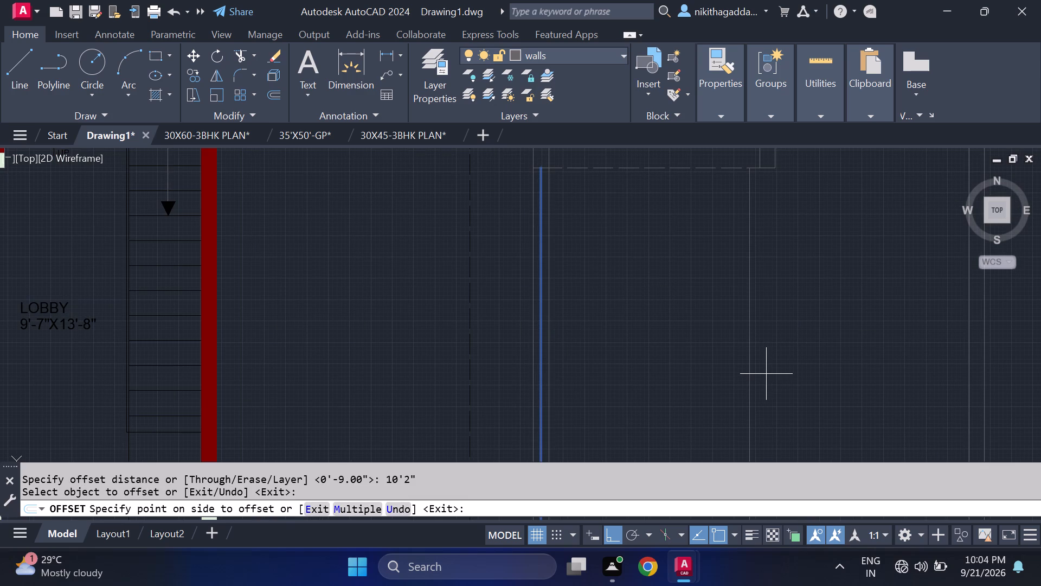
left_click(782, 355)
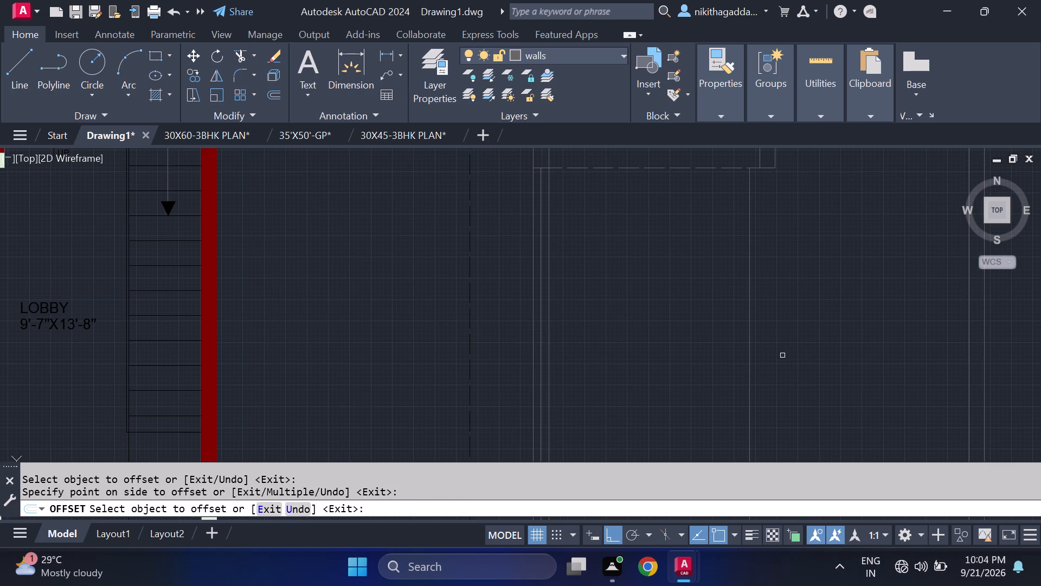
key("Escape")
Trim the left outer wall's innermost line below the jog, including its leftover piece at the bottom corner.
type("TR")
key("Return")
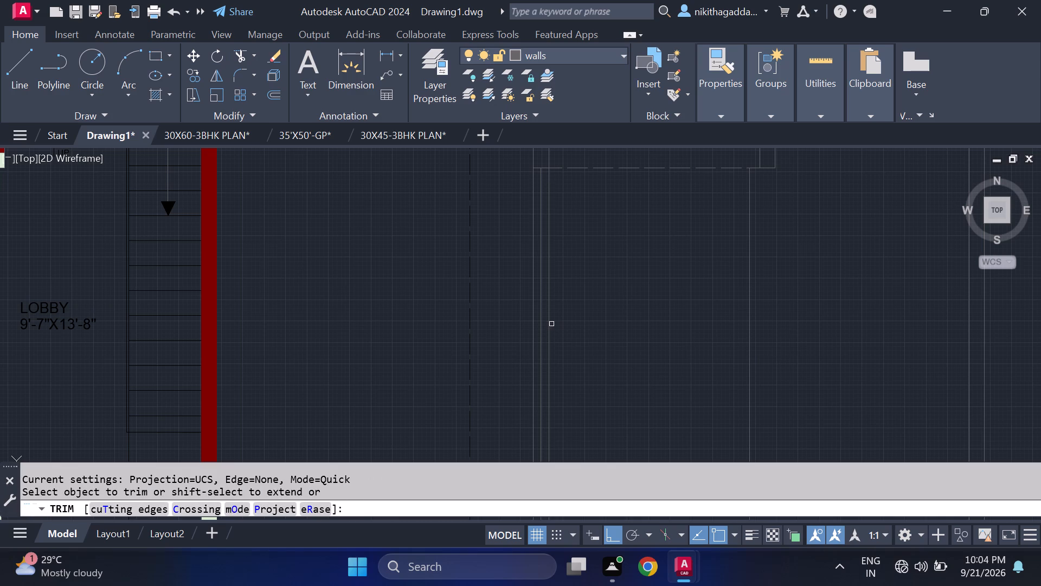
left_click(549, 322)
scroll(593, 315, "down", 3)
scroll(603, 358, "up", 2)
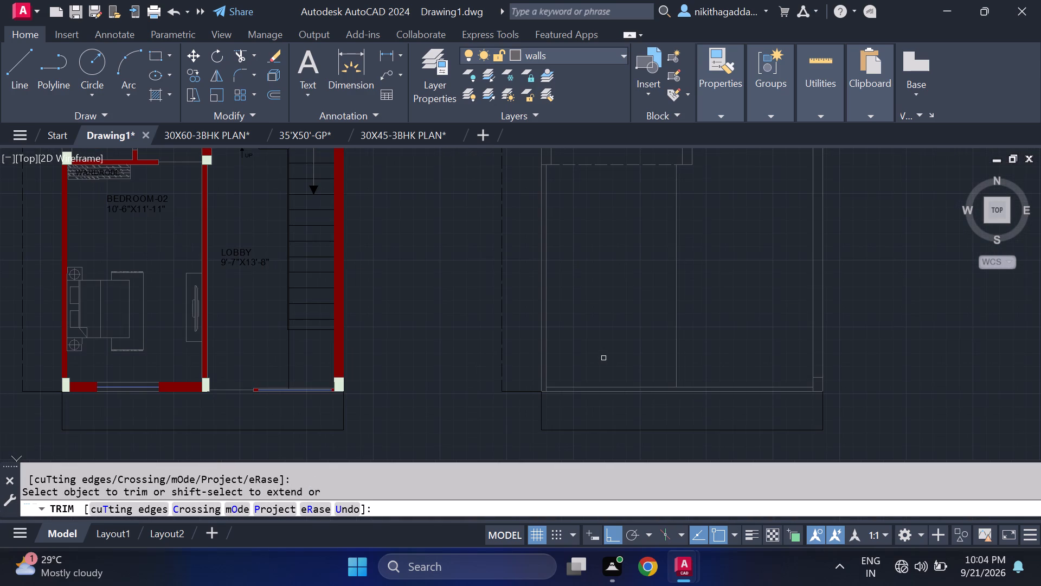
scroll(546, 388, "up", 2)
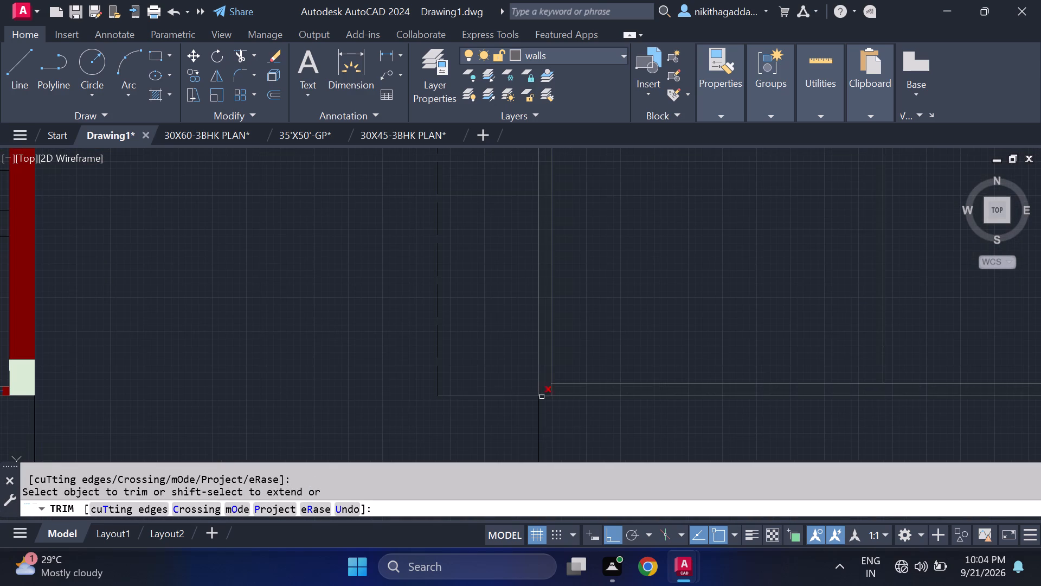
left_click(552, 390)
scroll(669, 362, "down", 3)
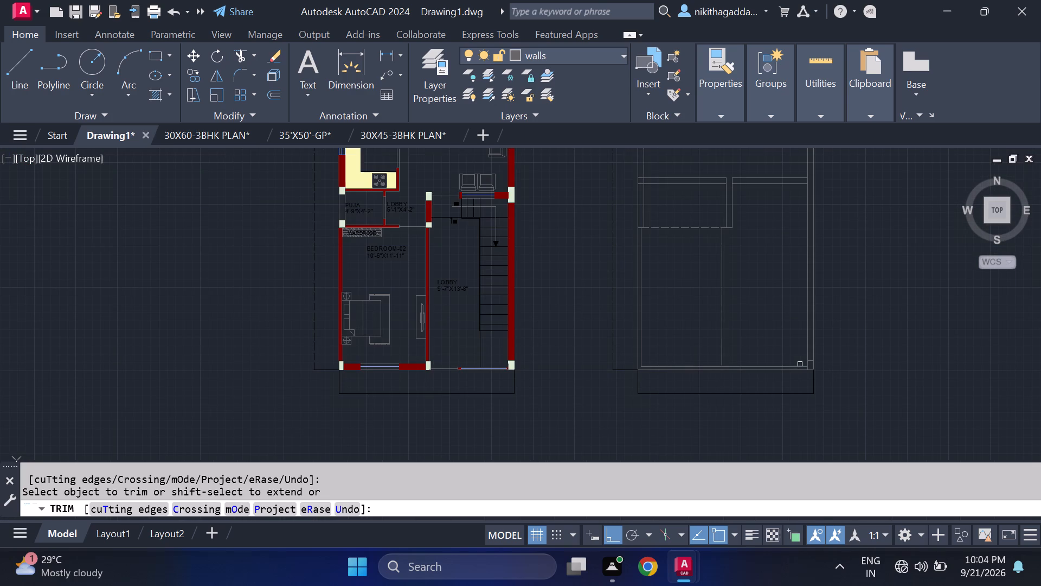
scroll(815, 374, "up", 3)
scroll(815, 368, "down", 3)
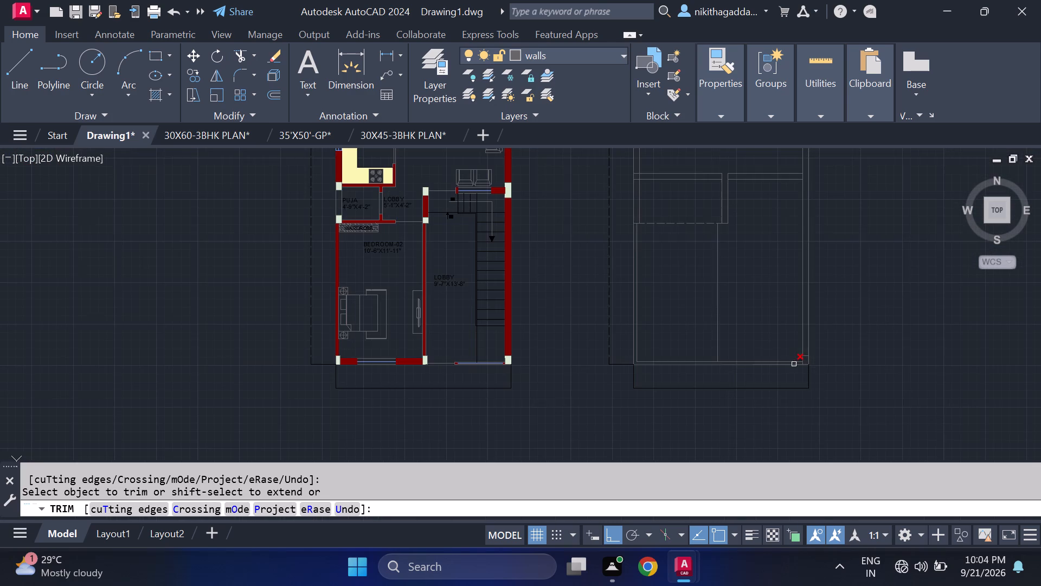
middle_click_drag(721, 314, 730, 354)
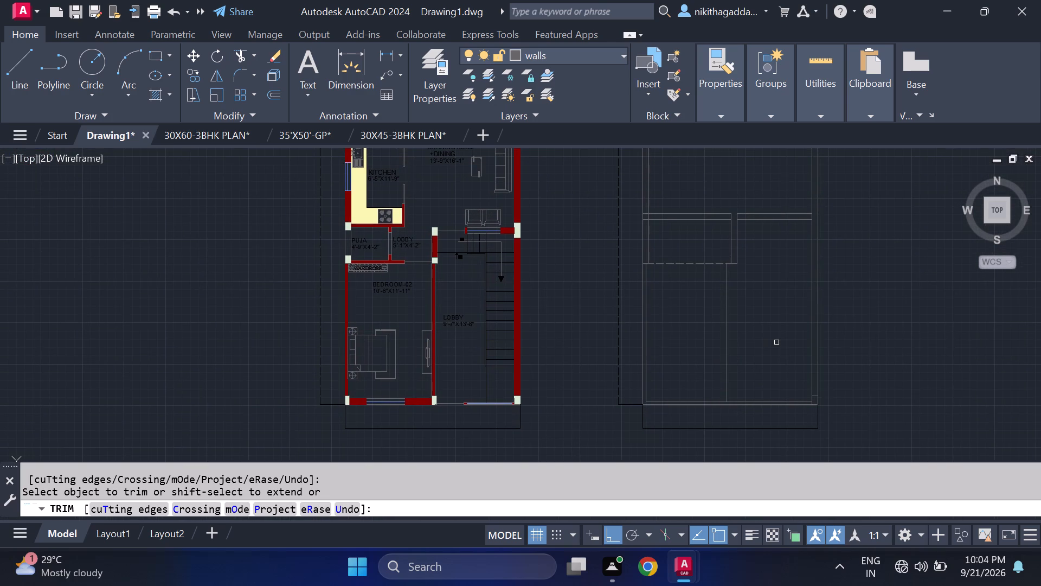
key("Escape")
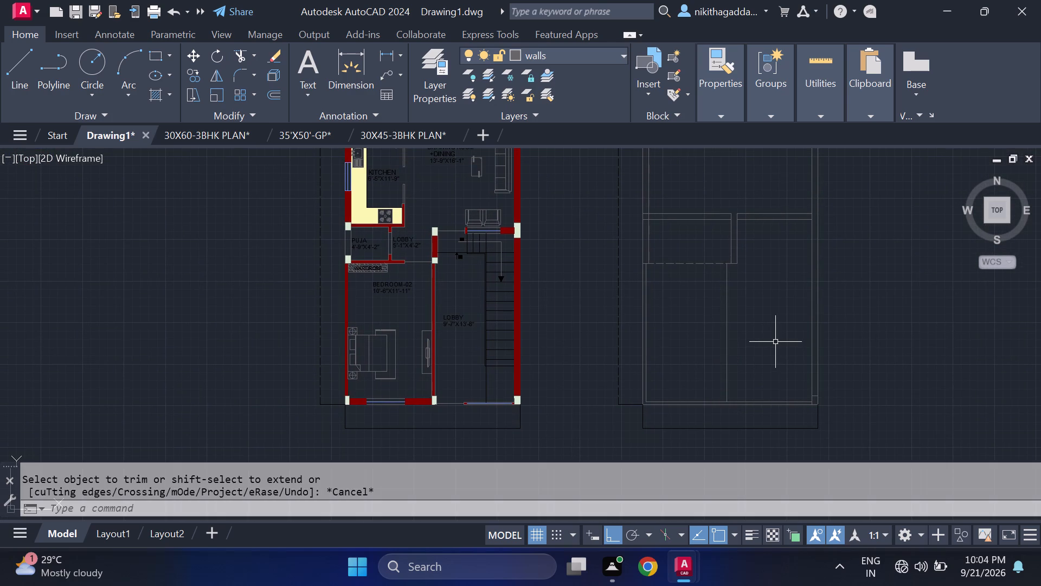
Measure the vertical distance between the dashed horizontal line and the bottom wall's inner line with a linear dimension.
scroll(751, 345, "up", 1)
type("OF")
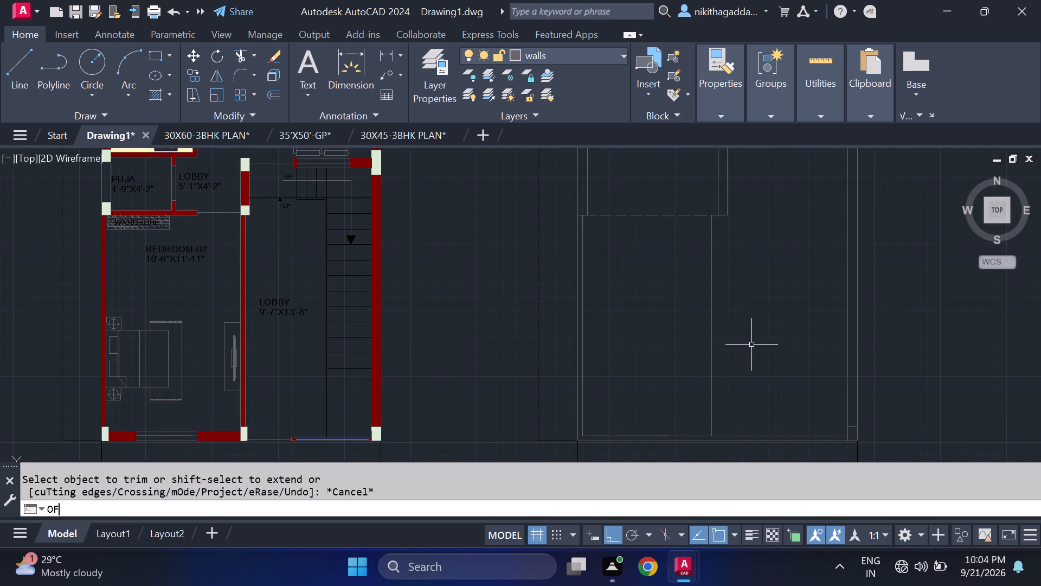
key("Escape")
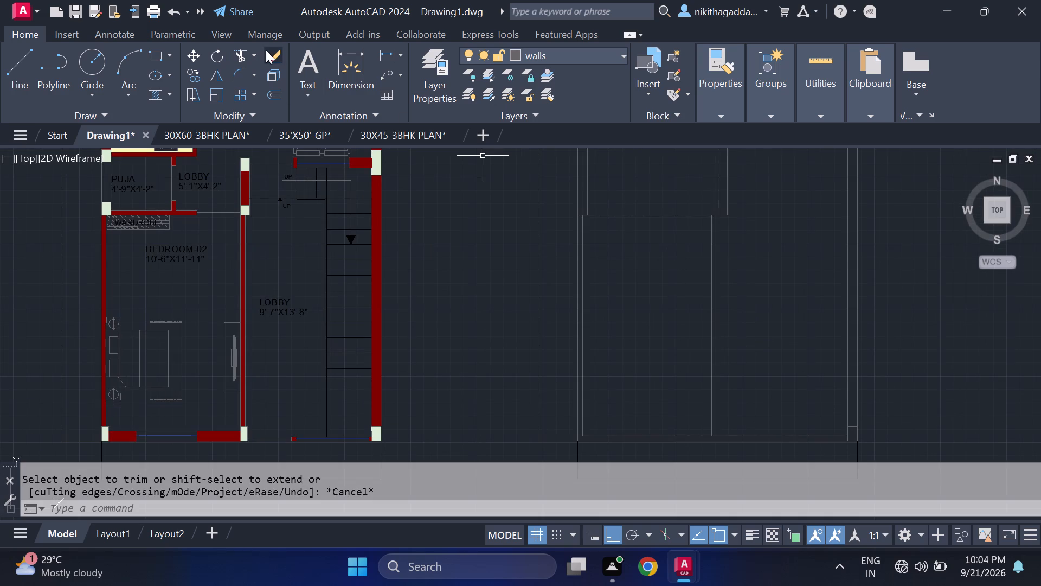
left_click(383, 56)
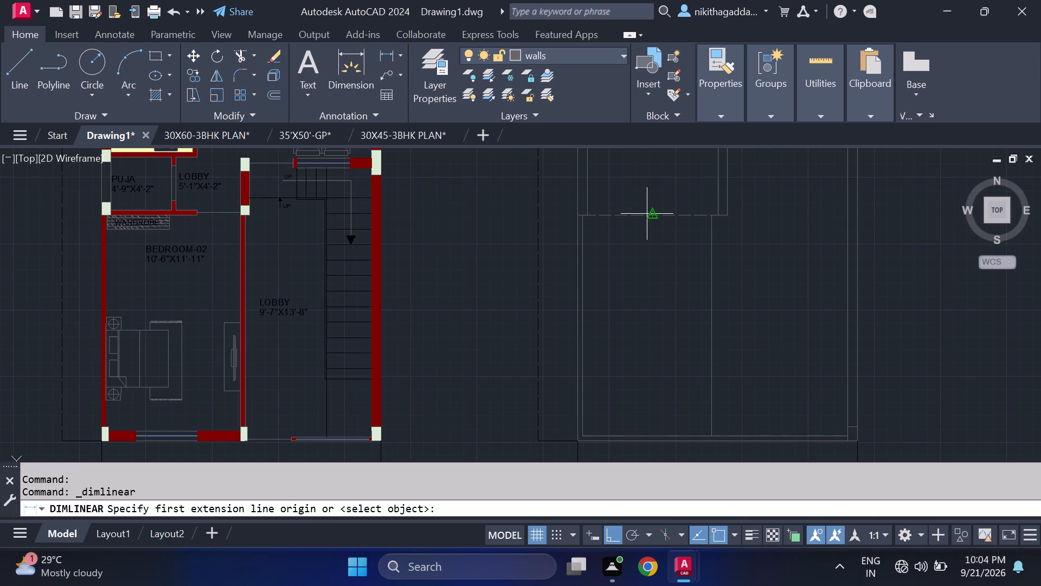
left_click(647, 214)
left_click(660, 434)
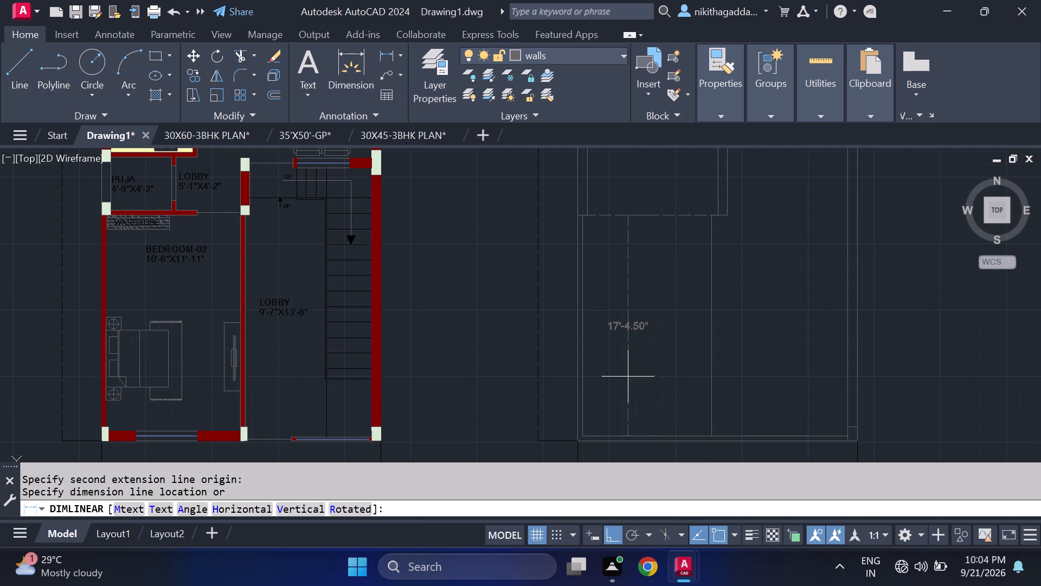
key("Escape")
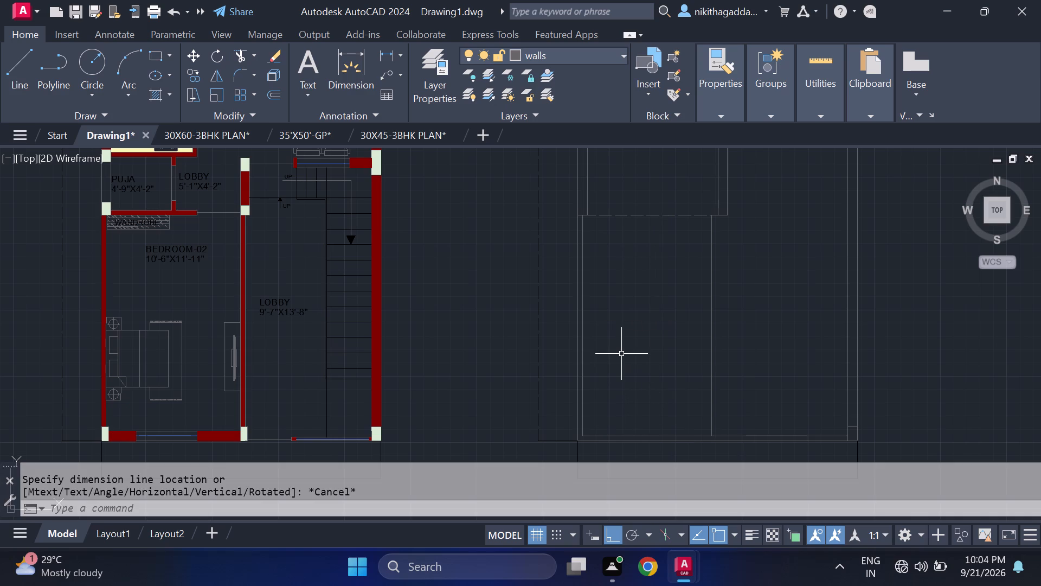
Place a vertical linear dimension of 16'6" upward from the bottom wall's inner line in the lower-left room.
left_click(388, 55)
left_click(653, 435)
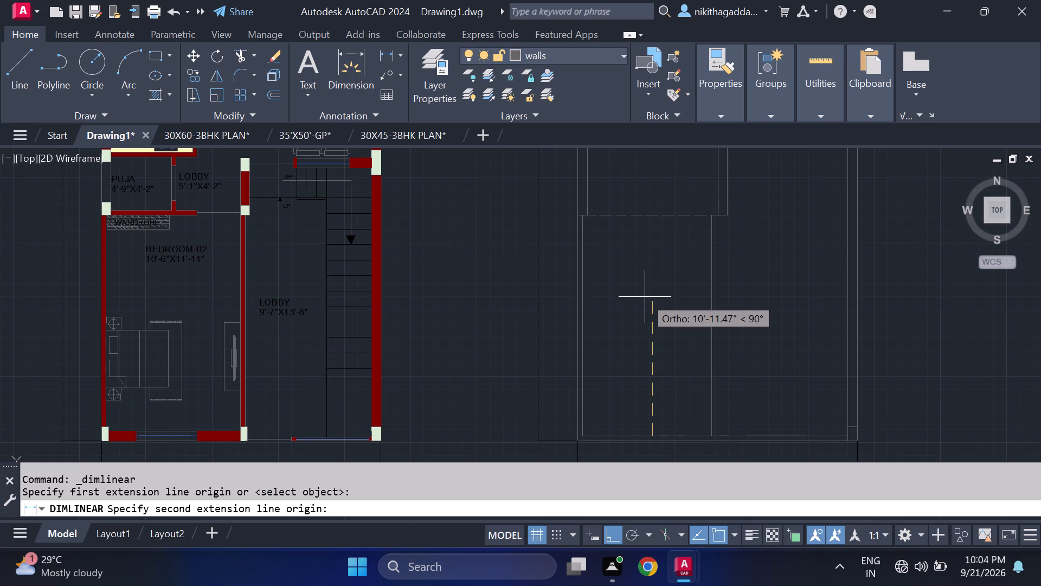
type("16")
type("'6\"")
key("Return")
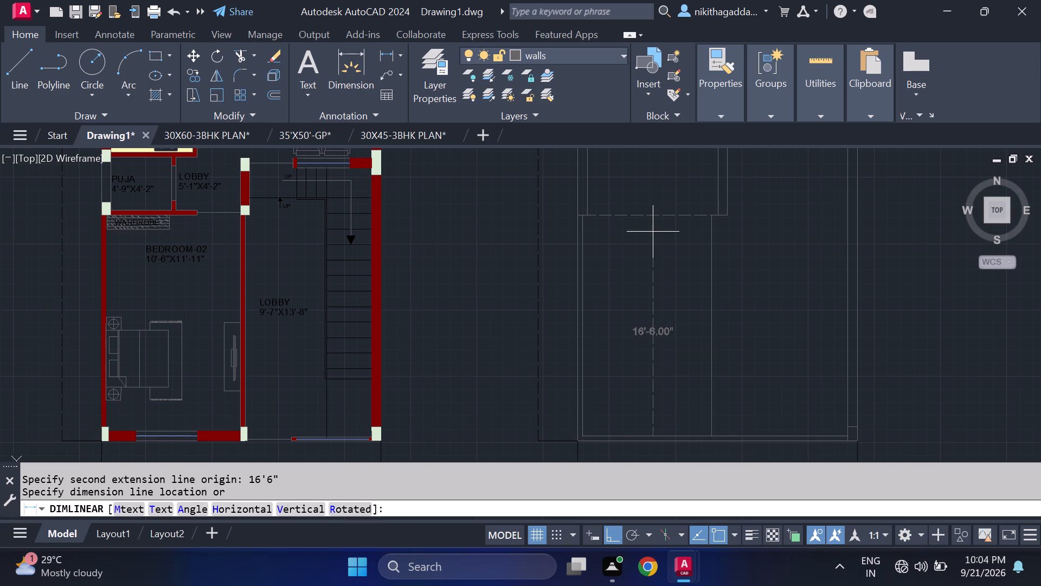
scroll(654, 227, "up", 3)
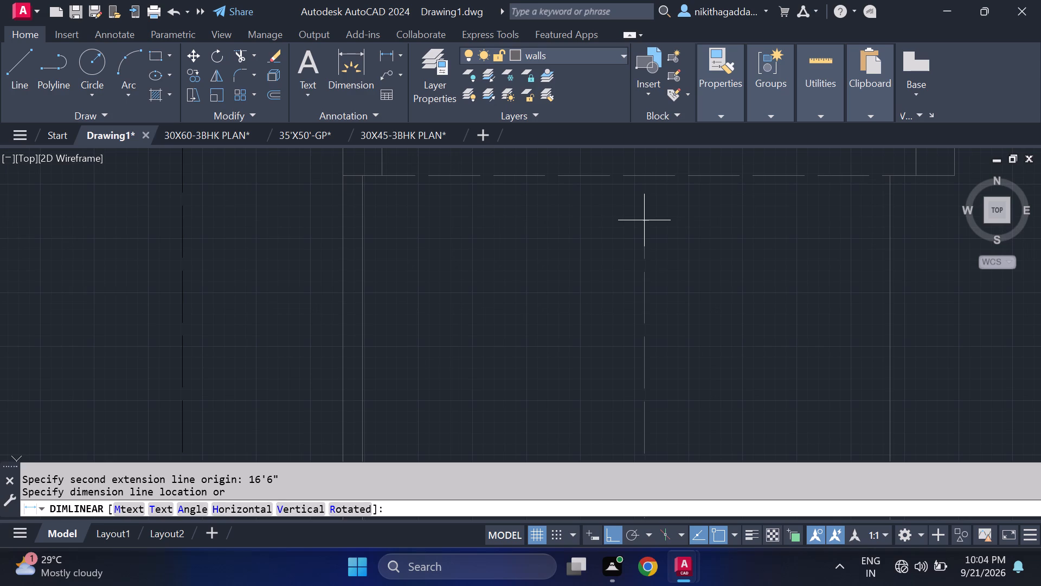
left_click(627, 225)
Move the dashed horizontal line straight down to the upper end of the 16'6" dimension.
scroll(723, 253, "down", 1)
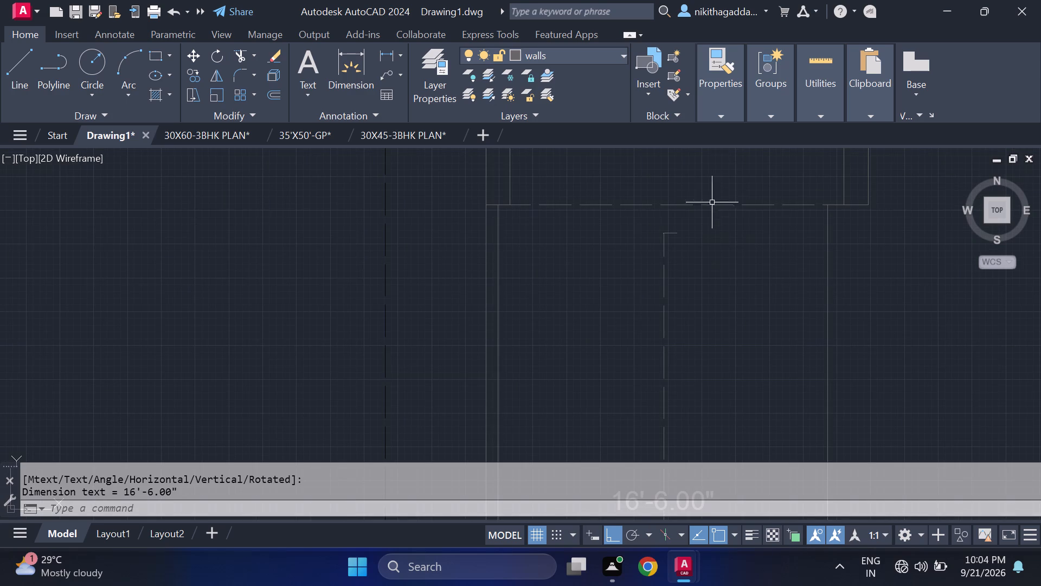
left_click_drag(718, 194, 709, 198)
left_click(588, 217)
key("m")
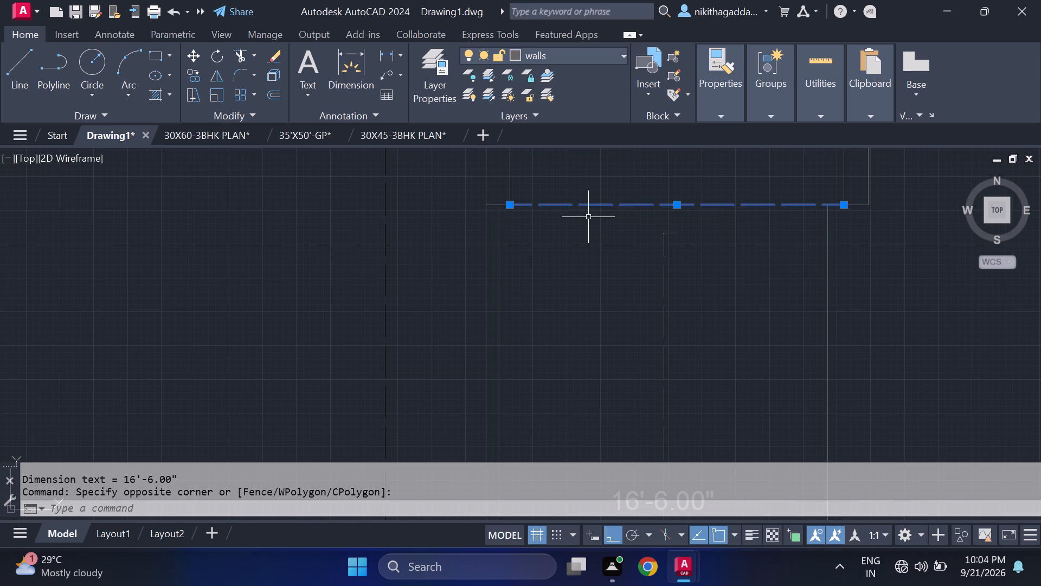
key("Return")
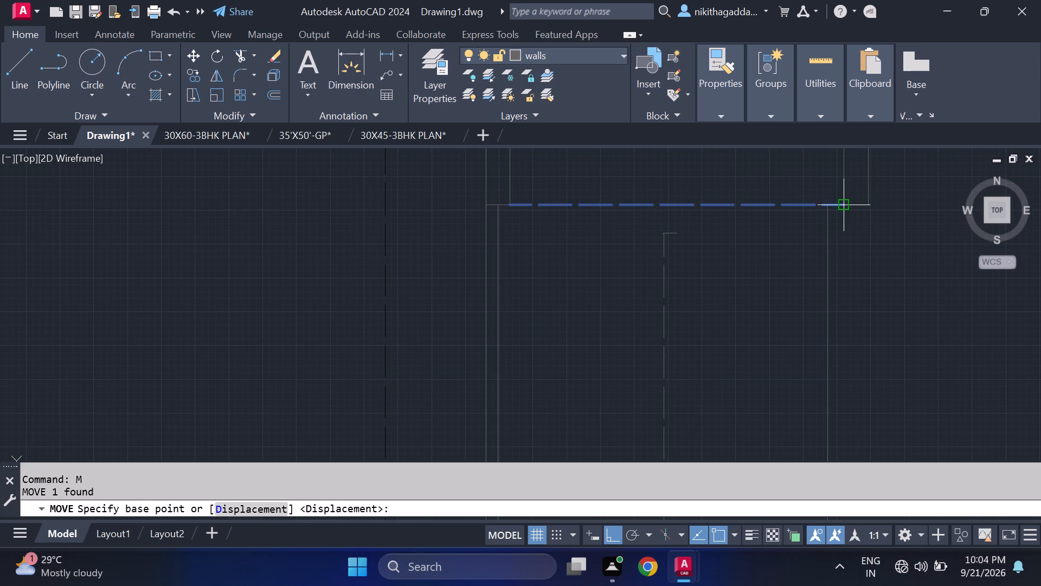
left_click(841, 203)
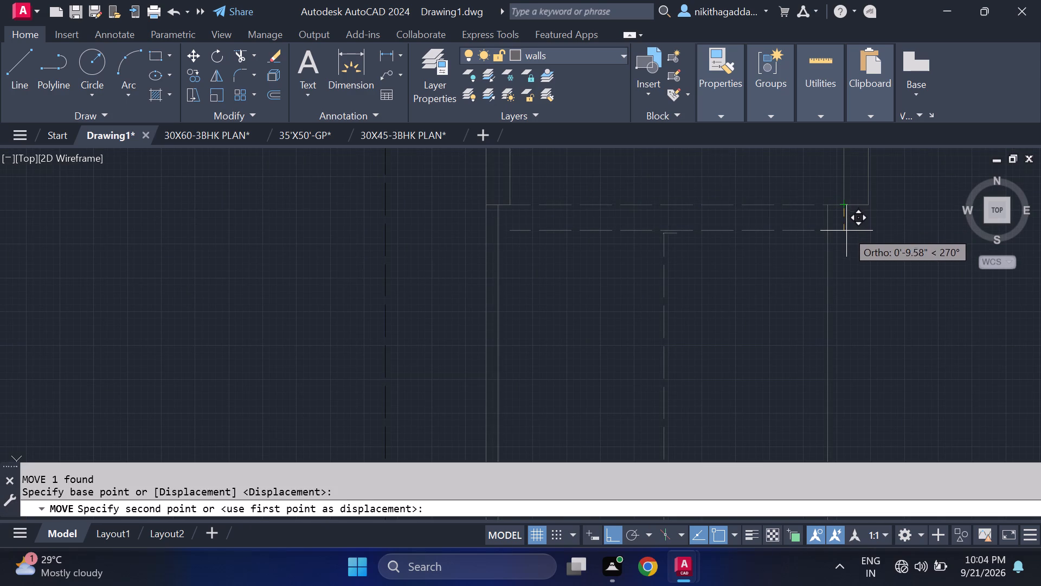
left_click(845, 233)
scroll(719, 284, "down", 1)
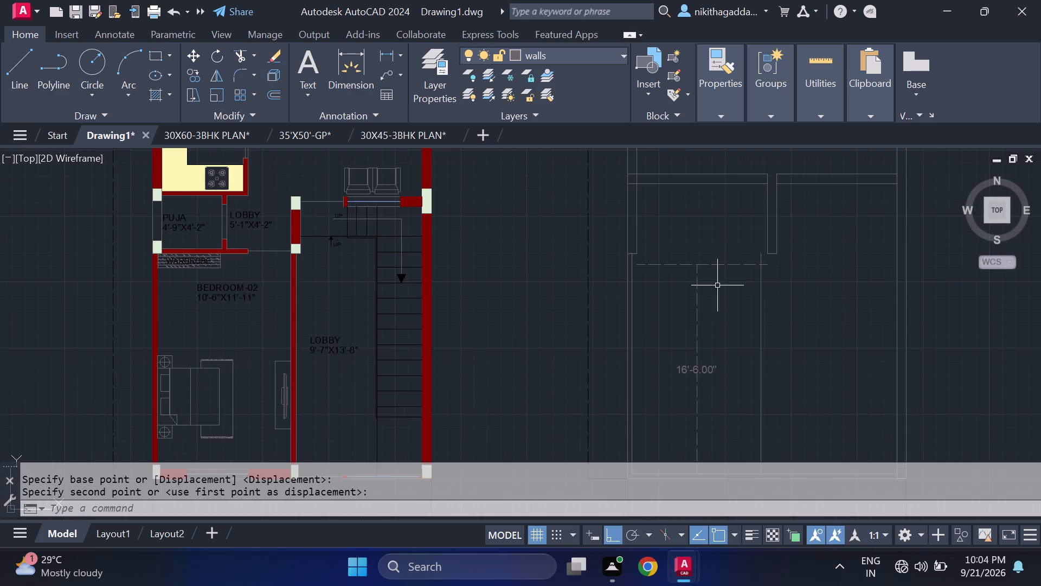
Move the short line closing the central wall's lower end straight down to the level of the dashed line.
scroll(717, 285, "down", 1)
scroll(768, 263, "up", 2)
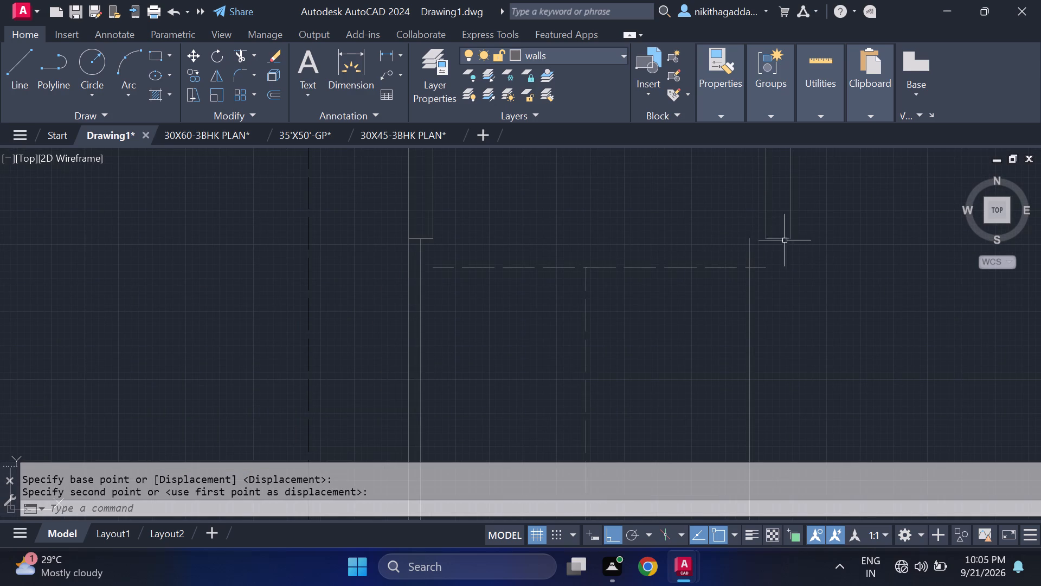
scroll(802, 224, "down", 1)
scroll(790, 232, "up", 1)
left_click(789, 235)
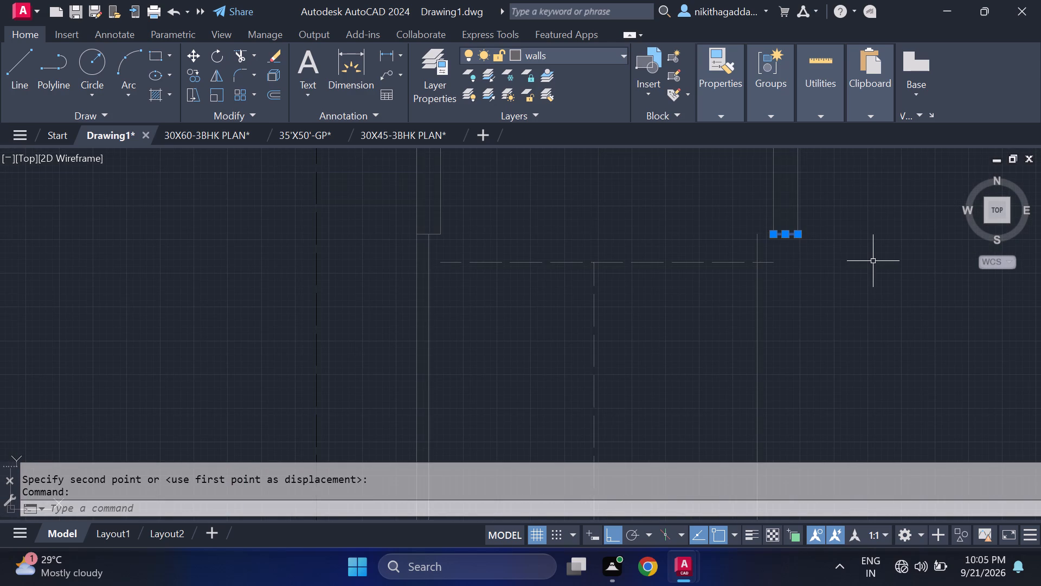
key("m")
key("Return")
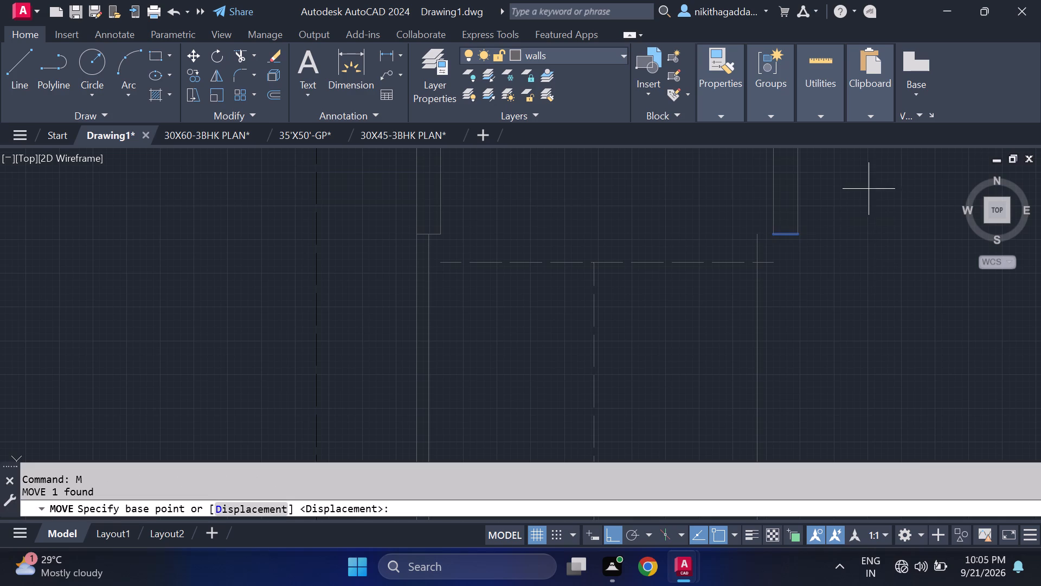
scroll(832, 228, "up", 2)
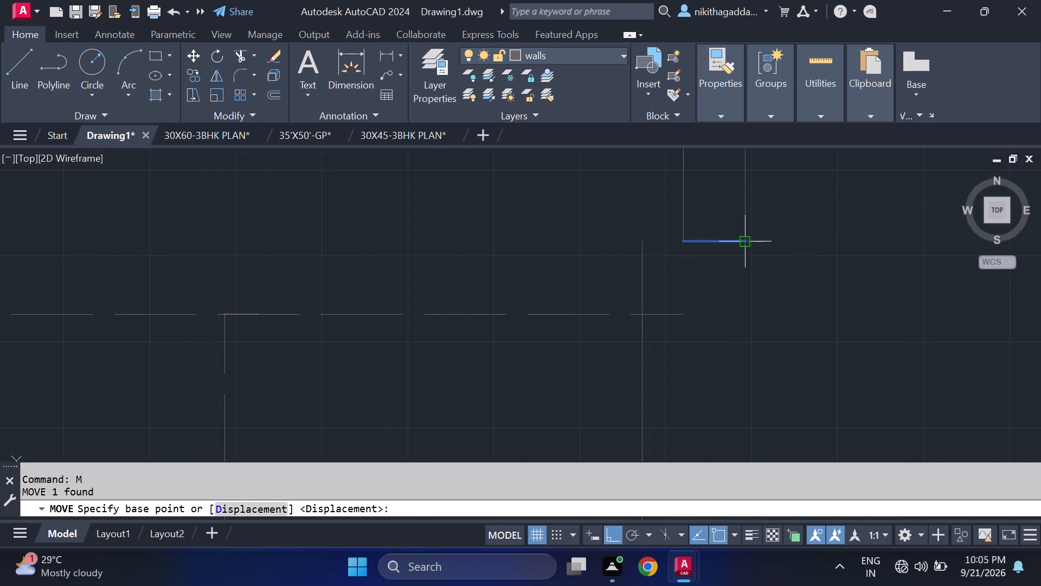
left_click(748, 238)
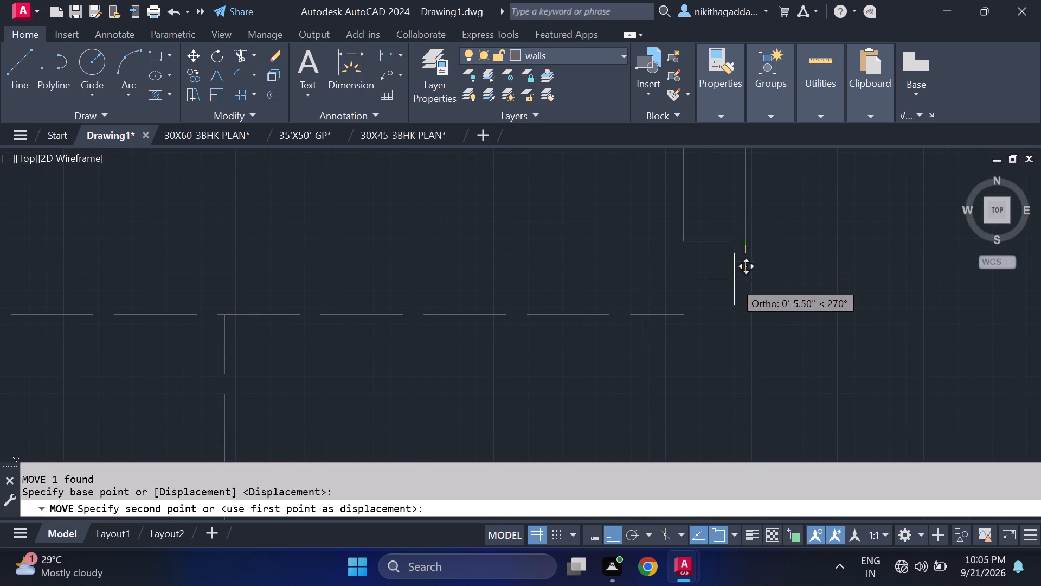
left_click(738, 315)
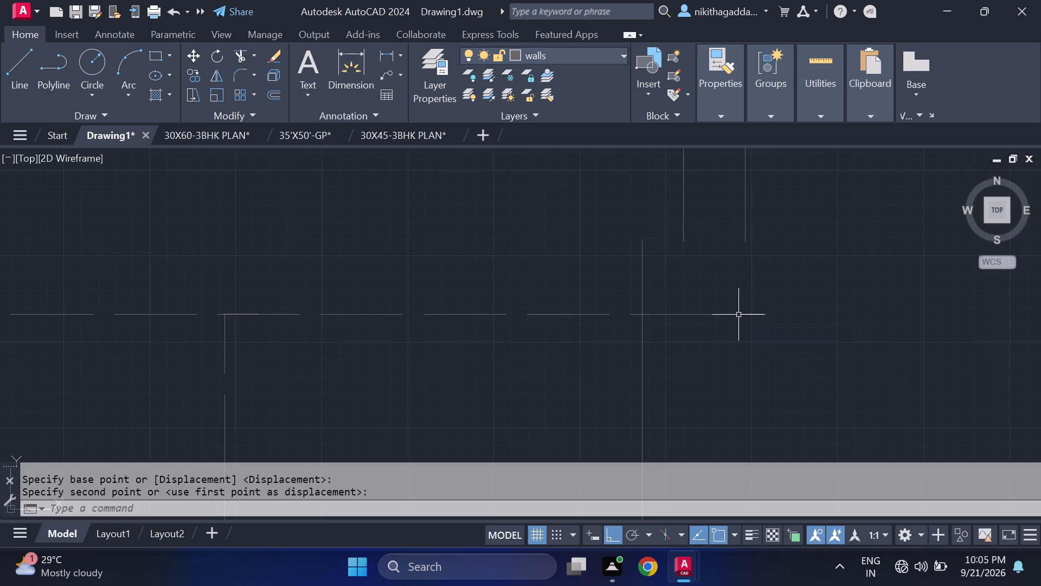
Extend both central wall lines and the left outer wall's inner line down to the dashed line's level.
type("EX")
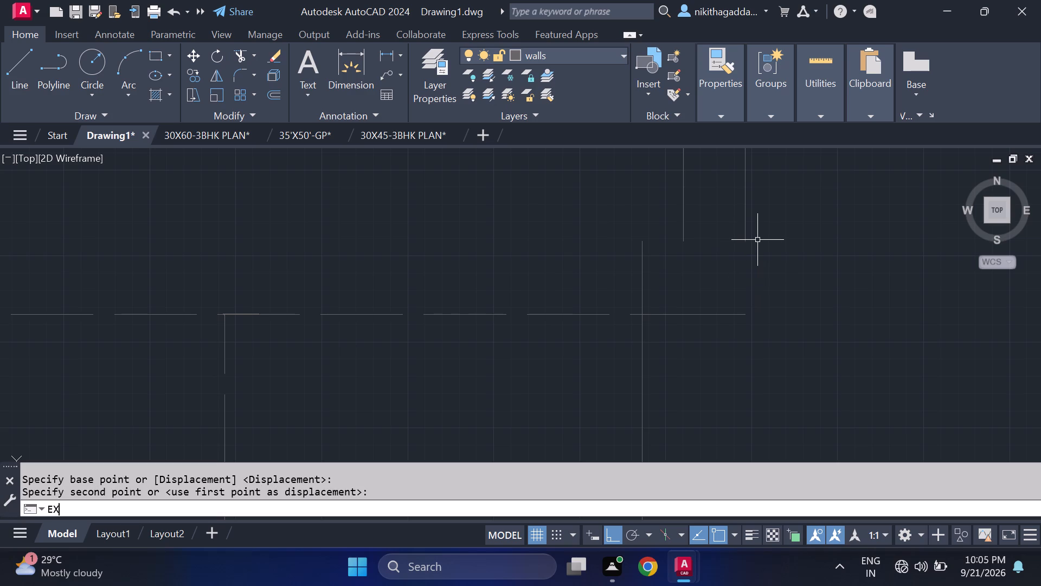
key("Return")
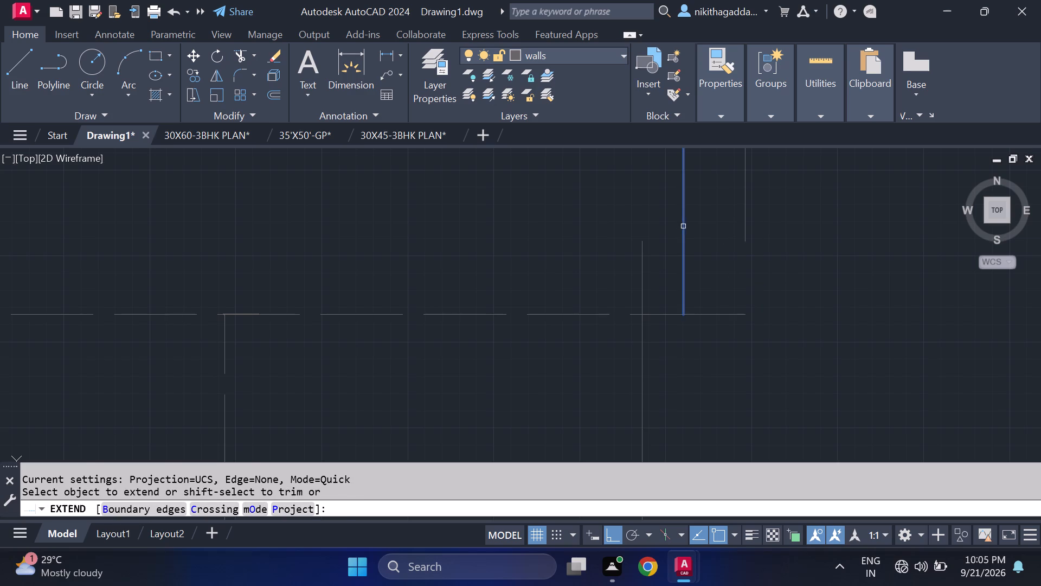
left_click(683, 226)
left_click(744, 234)
scroll(789, 272, "down", 2)
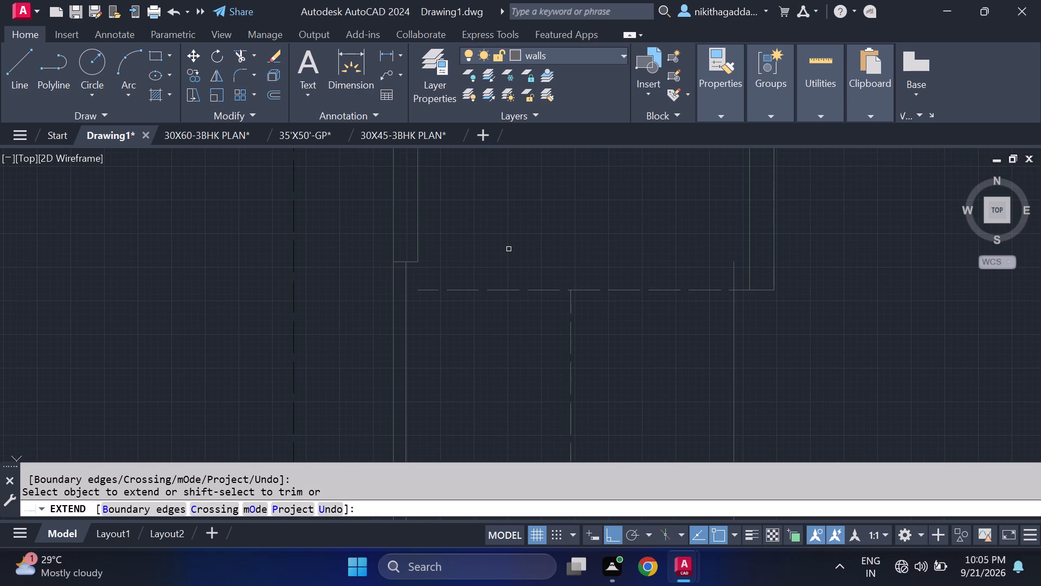
left_click(420, 237)
left_click(412, 253)
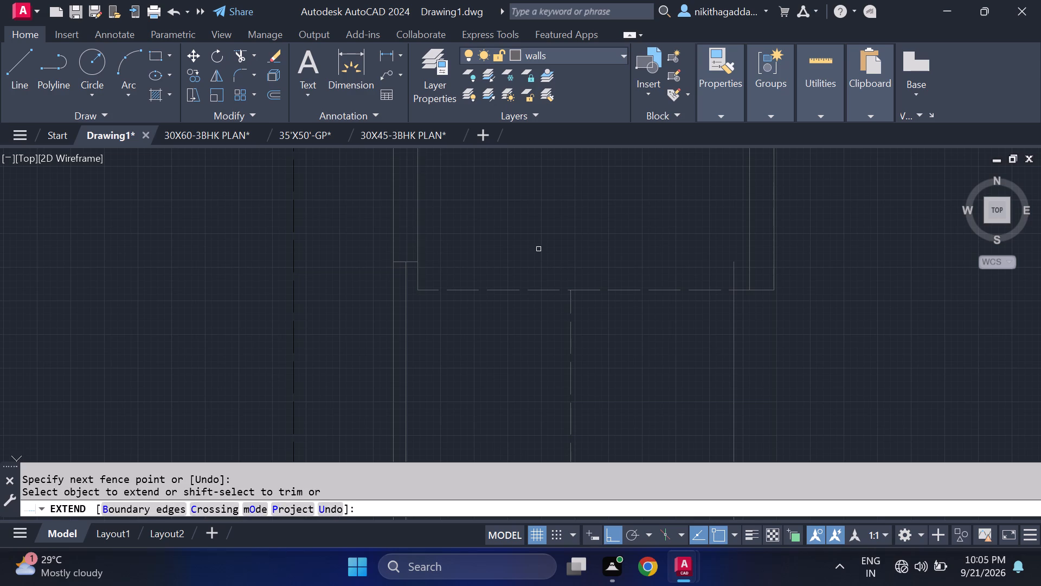
key("Escape")
Move the left outer wall's short jog line straight down to the dashed line's left end.
left_click(399, 261)
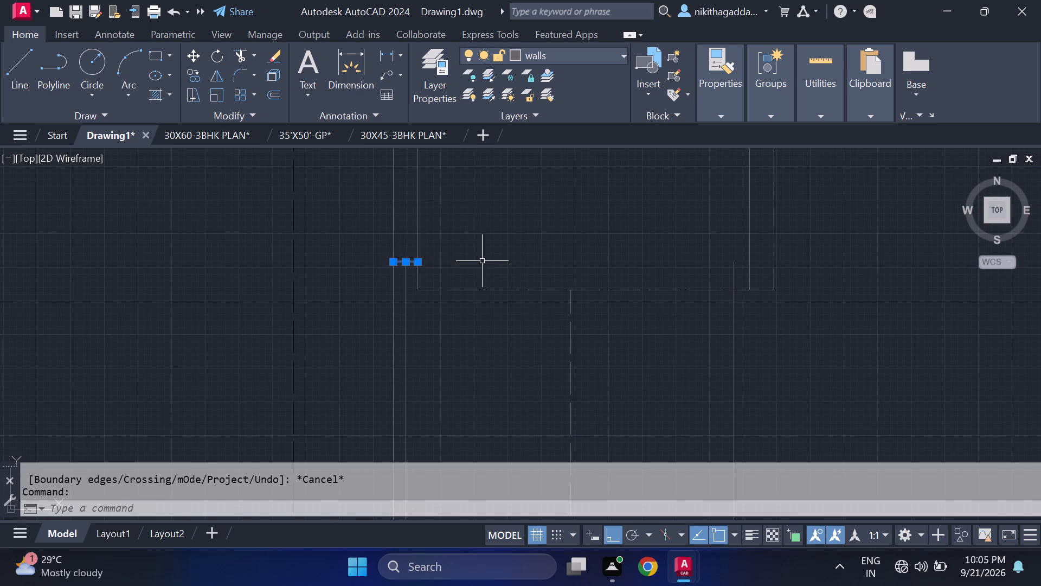
key("m")
key("Return")
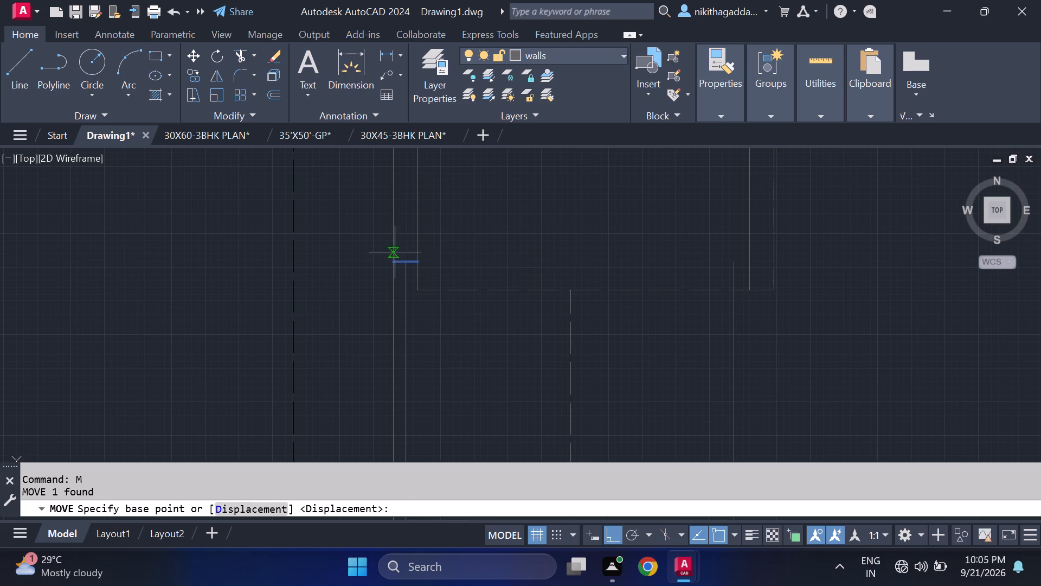
scroll(393, 252, "up", 1)
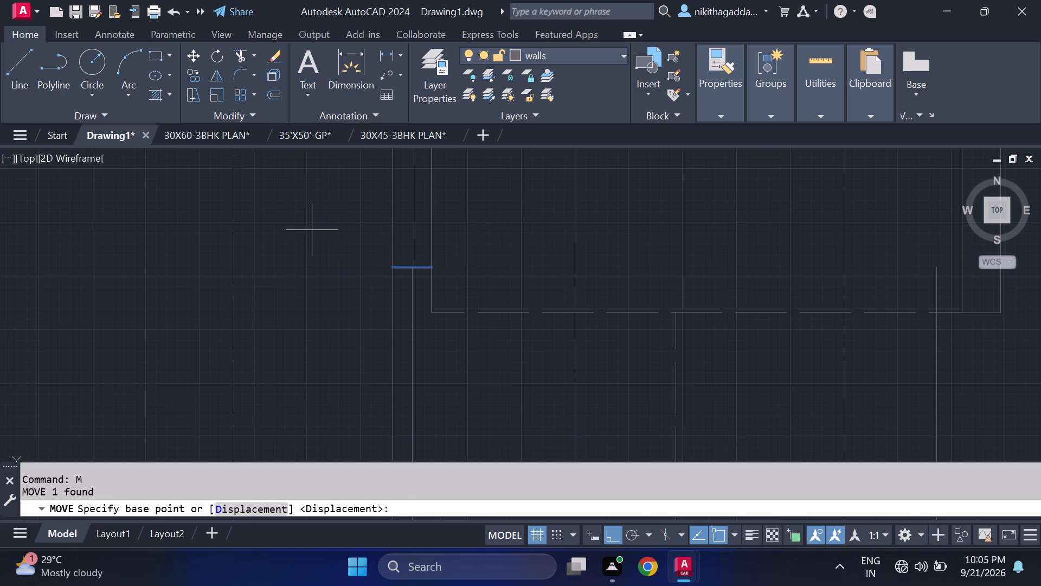
scroll(446, 285, "up", 2)
left_click(409, 243)
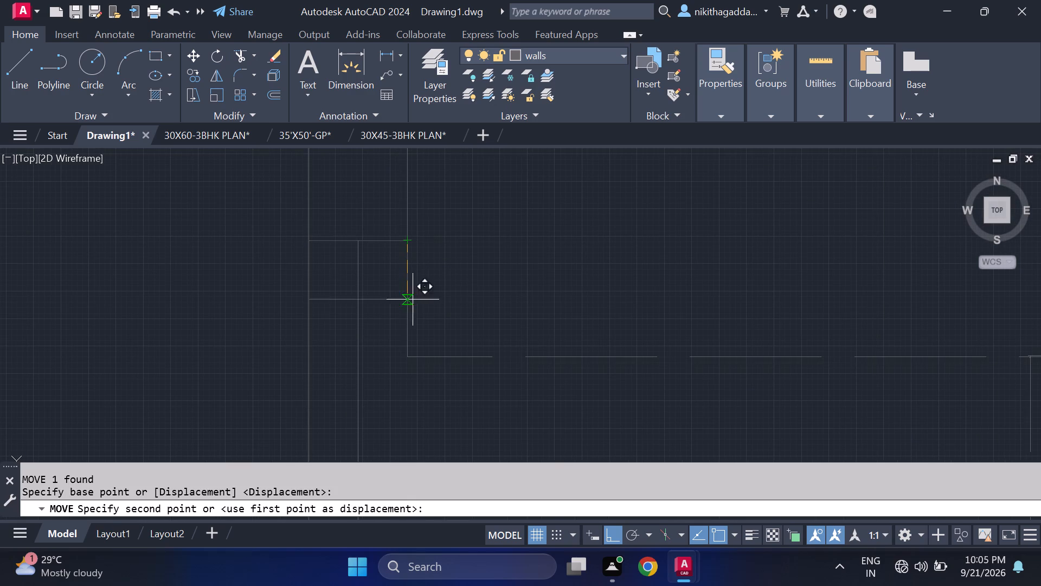
left_click(410, 355)
scroll(524, 296, "down", 4)
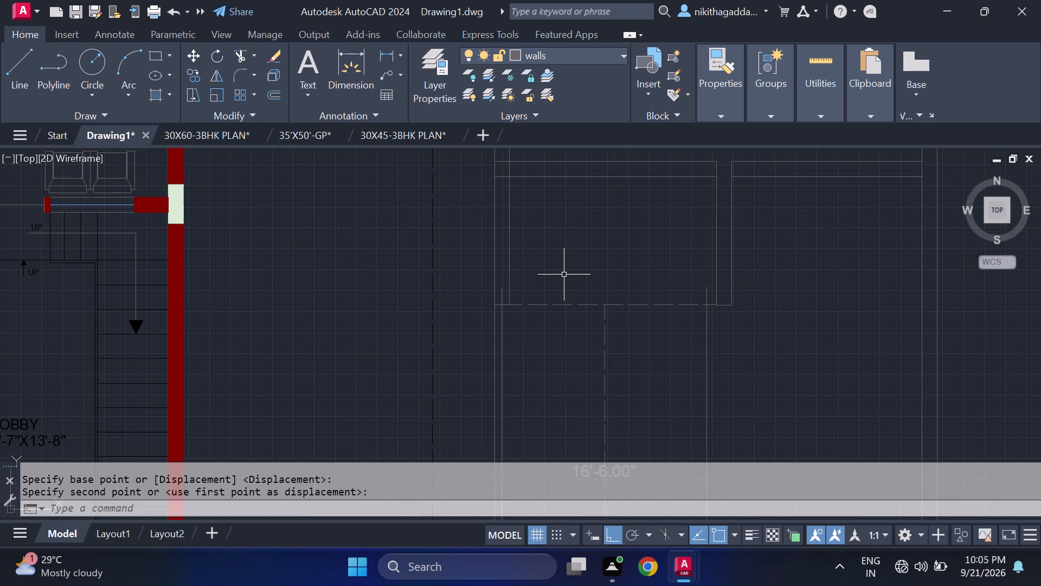
Trim the stubs projecting above the dashed line from the left outer wall's middle line and the vertical partition line.
type("TR")
key("Return")
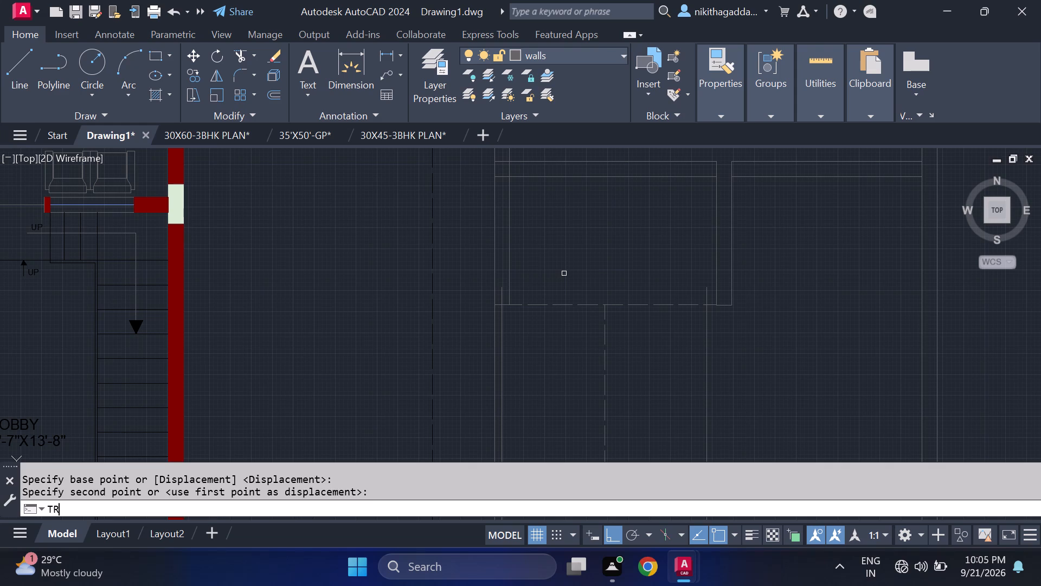
scroll(504, 291, "up", 1)
left_click(500, 301)
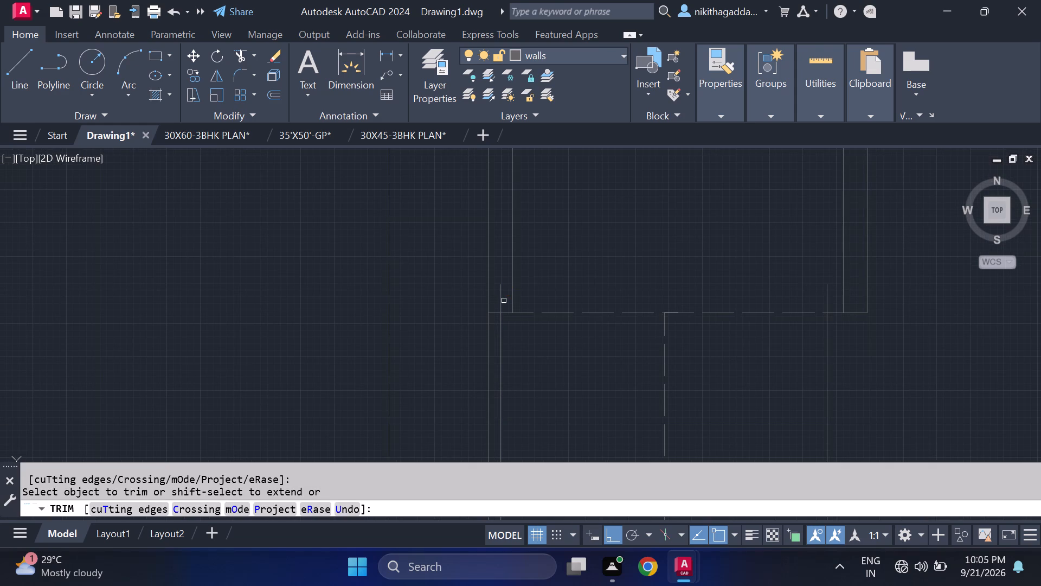
left_click(504, 296)
left_click(500, 298)
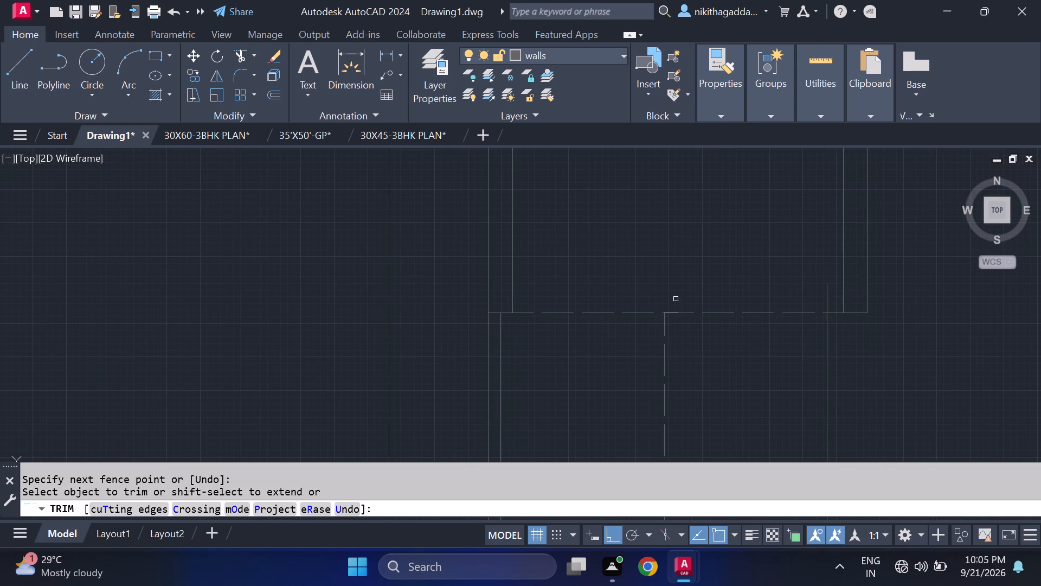
left_click_drag(692, 347, 664, 386)
left_click_drag(695, 351, 594, 404)
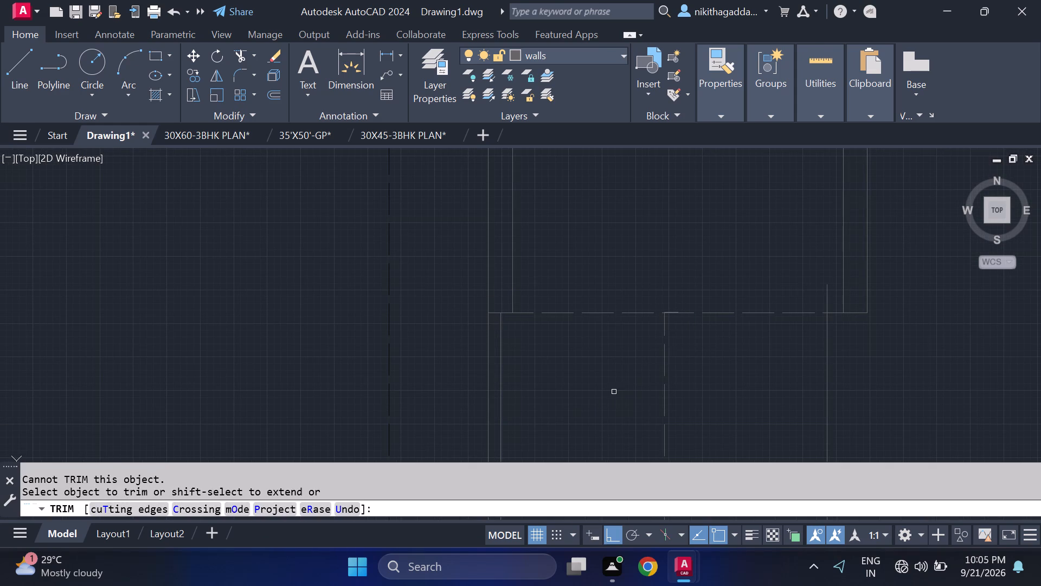
left_click_drag(674, 342, 639, 413)
left_click(828, 301)
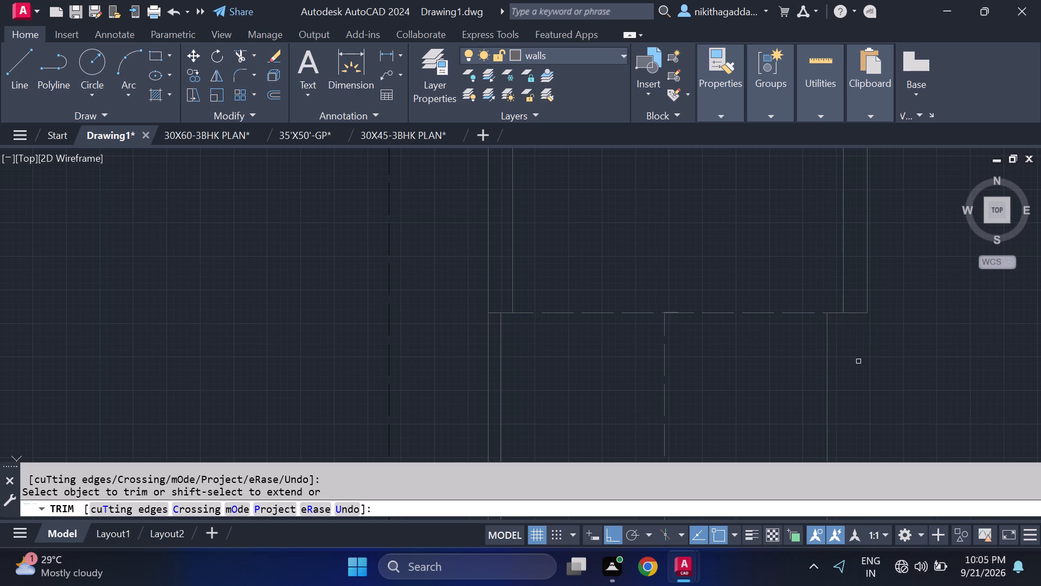
Erase the vertical 16'-6" dimension below the dashed line in the new plan.
scroll(858, 361, "down", 1)
key("Escape")
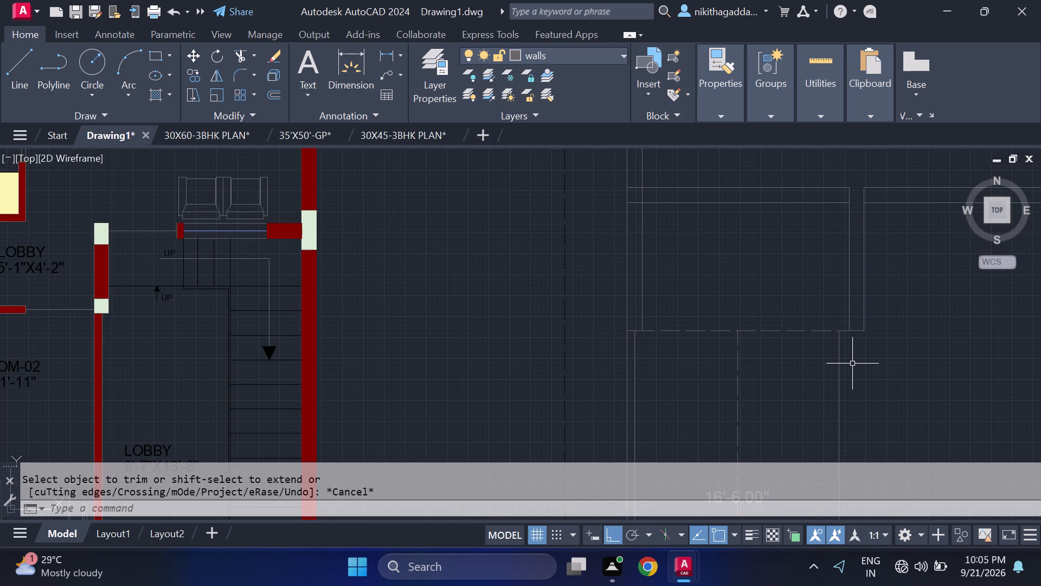
middle_click_drag(763, 373, 695, 311)
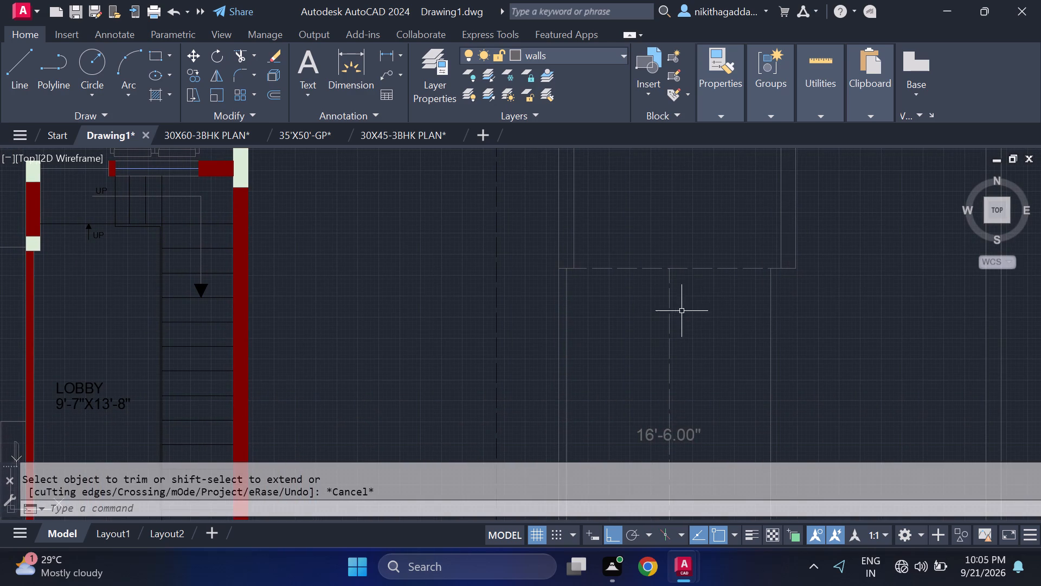
left_click_drag(699, 304, 691, 309)
left_click(630, 381)
key("Delete")
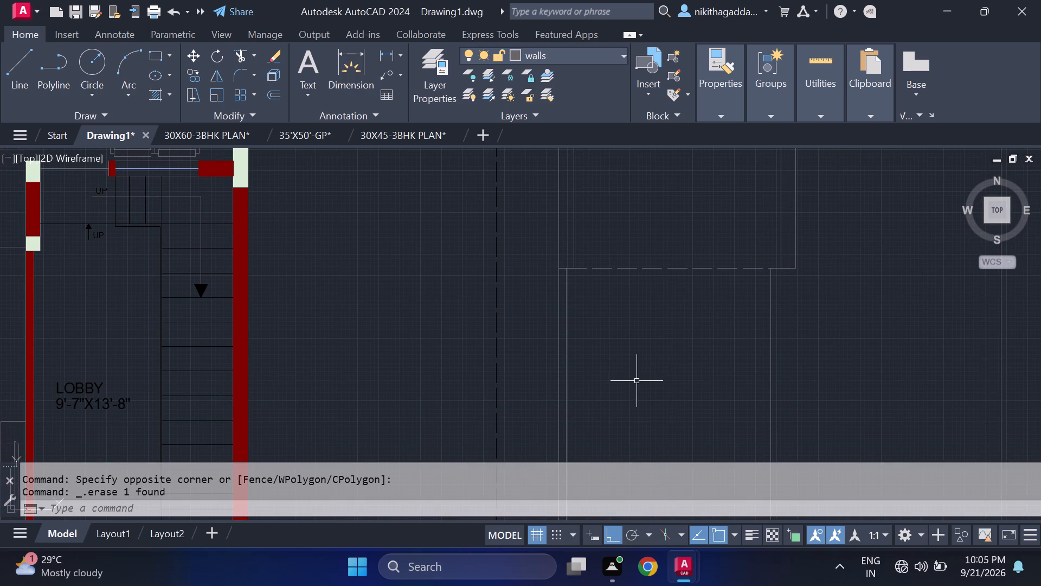
Measure the lower-left room's clear width between the outer wall's inner line and the vertical partition line.
scroll(635, 323, "down", 3)
scroll(656, 340, "up", 1)
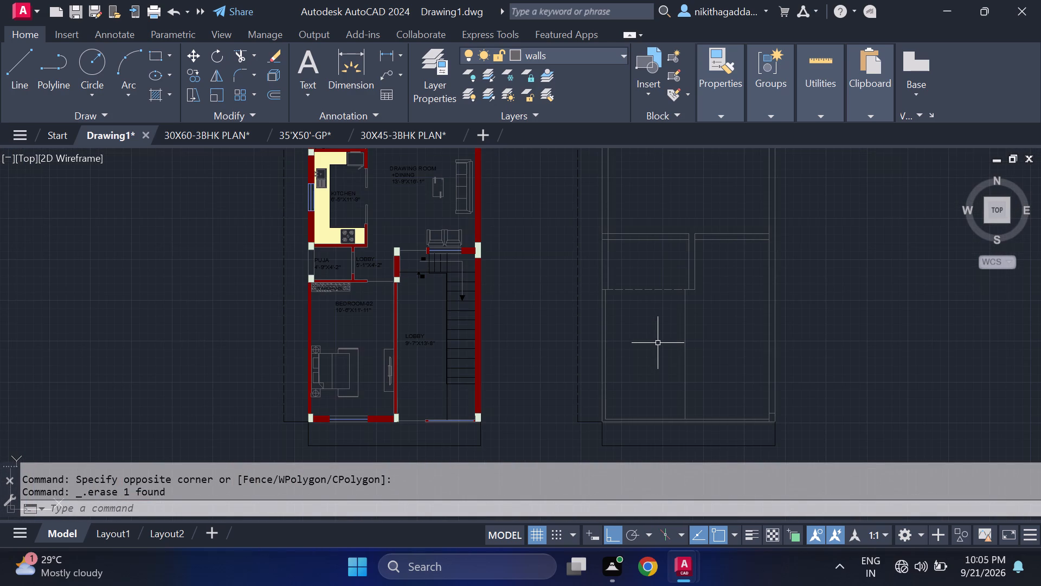
scroll(667, 334, "up", 1)
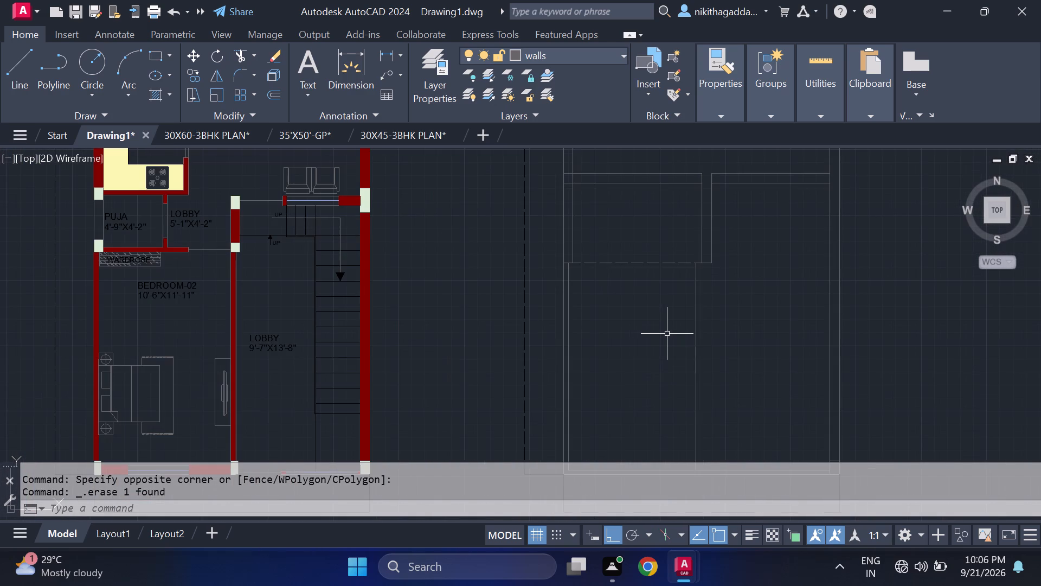
left_click(384, 57)
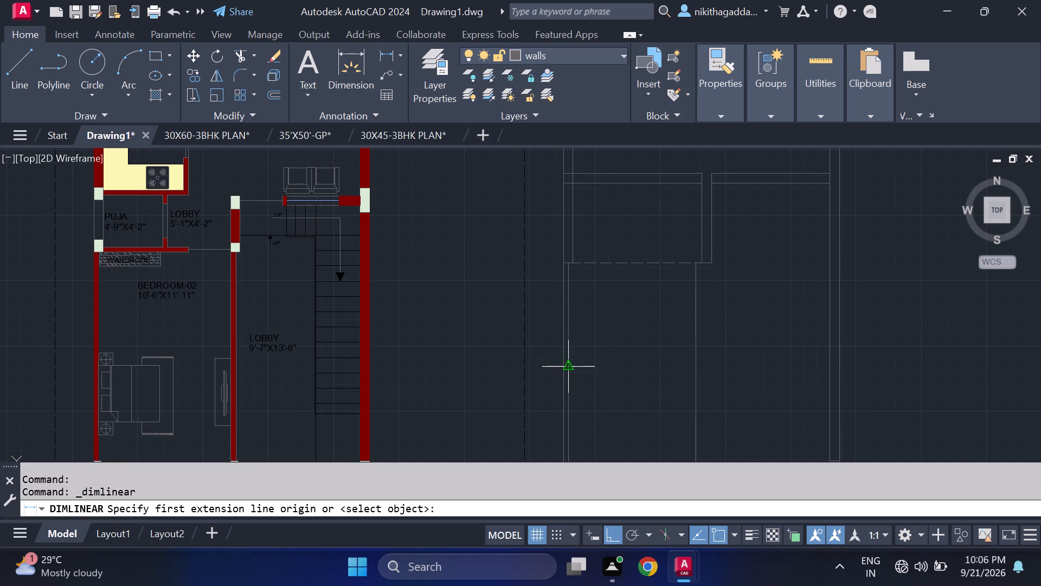
left_click(569, 362)
left_click(694, 370)
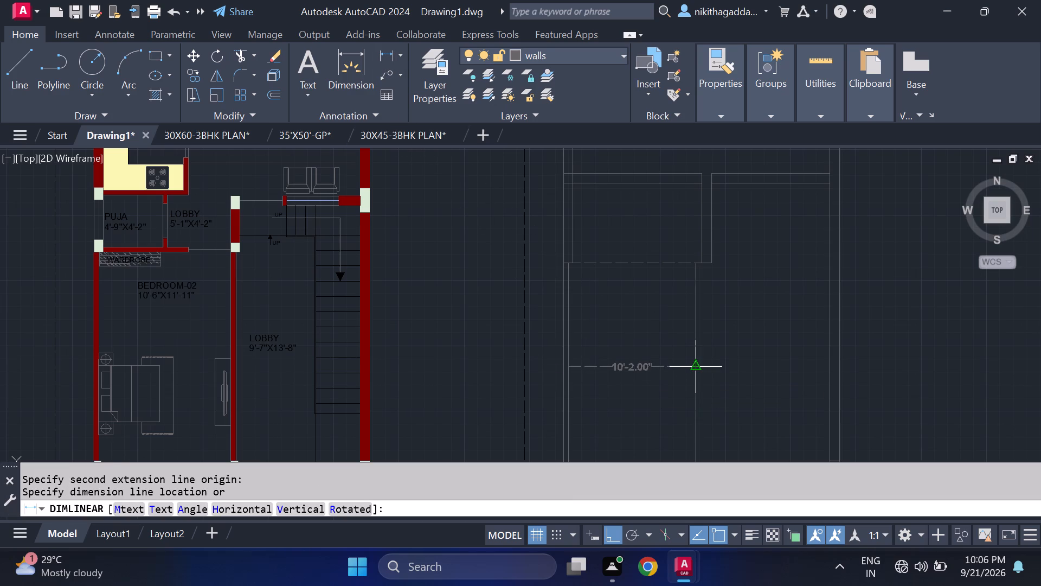
key("Escape")
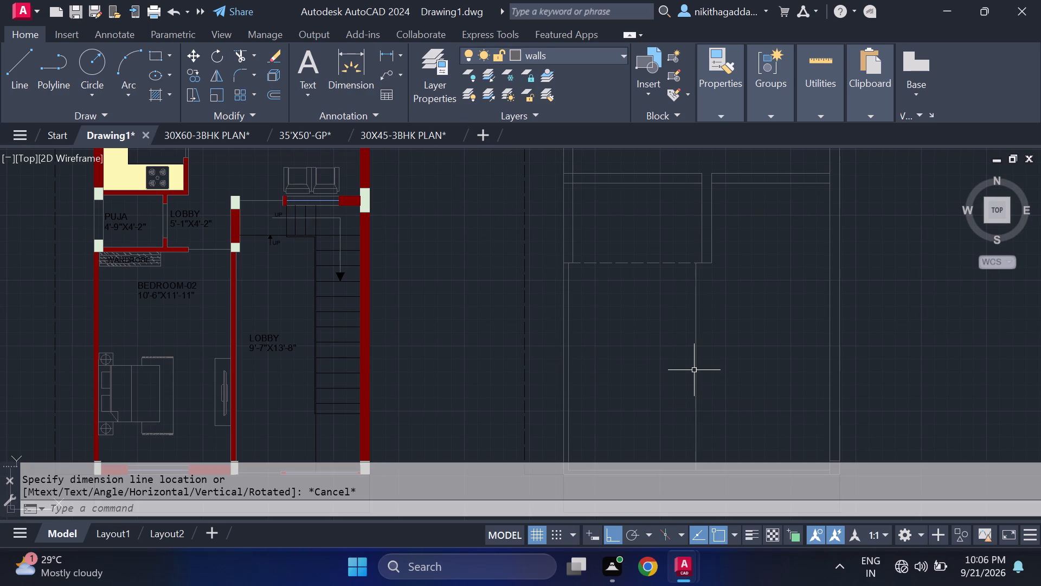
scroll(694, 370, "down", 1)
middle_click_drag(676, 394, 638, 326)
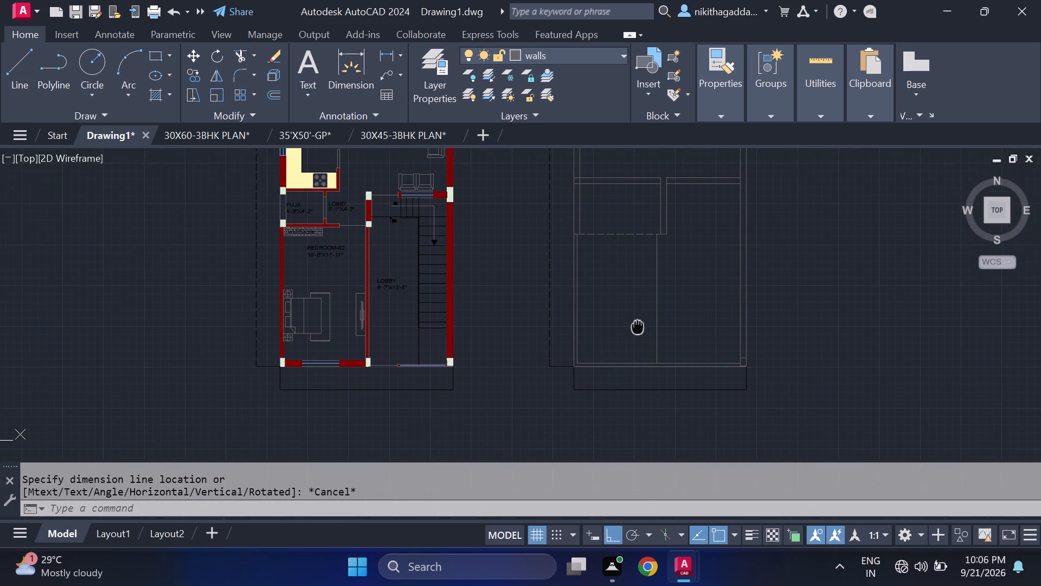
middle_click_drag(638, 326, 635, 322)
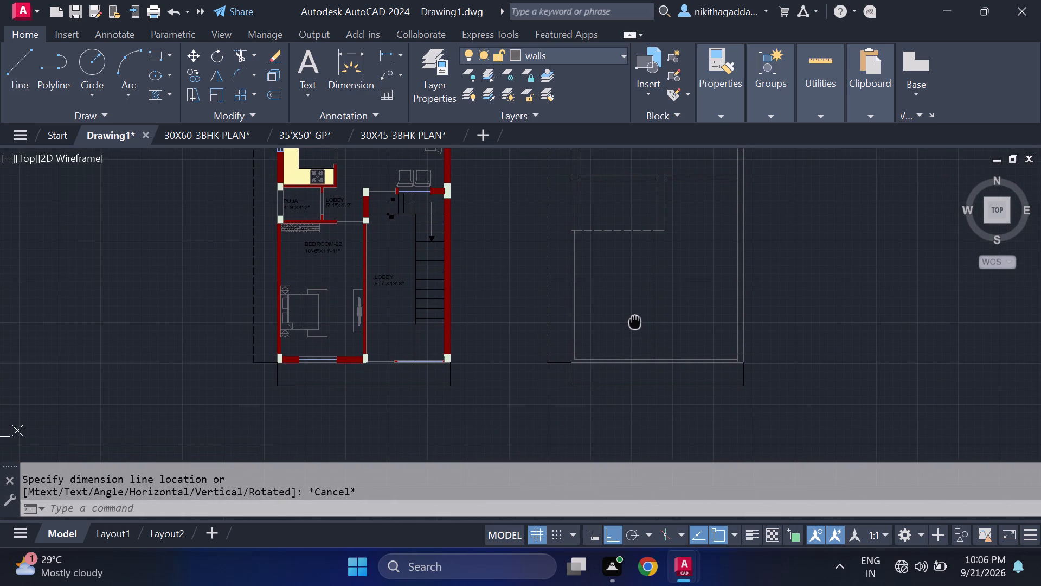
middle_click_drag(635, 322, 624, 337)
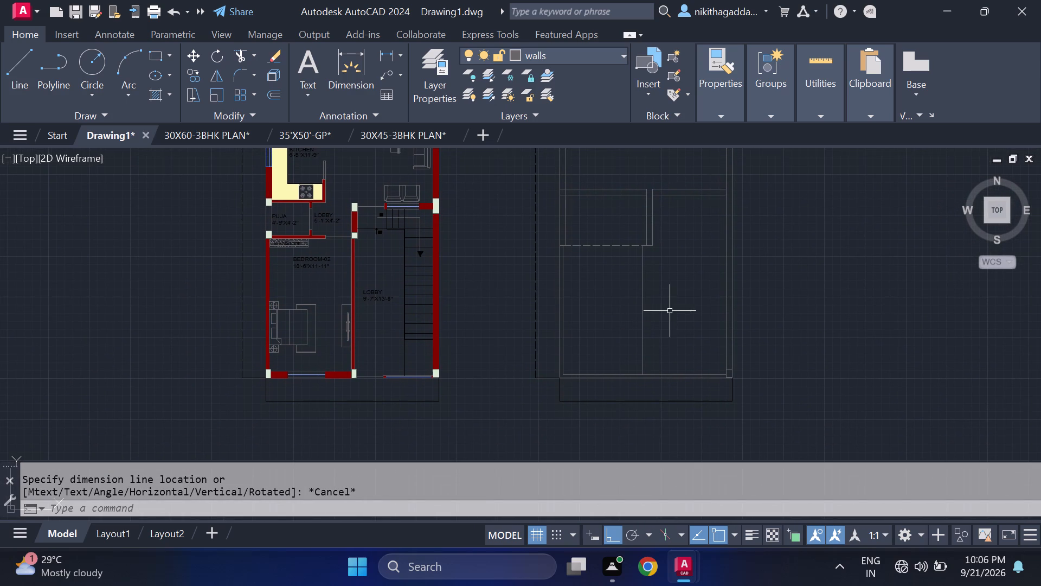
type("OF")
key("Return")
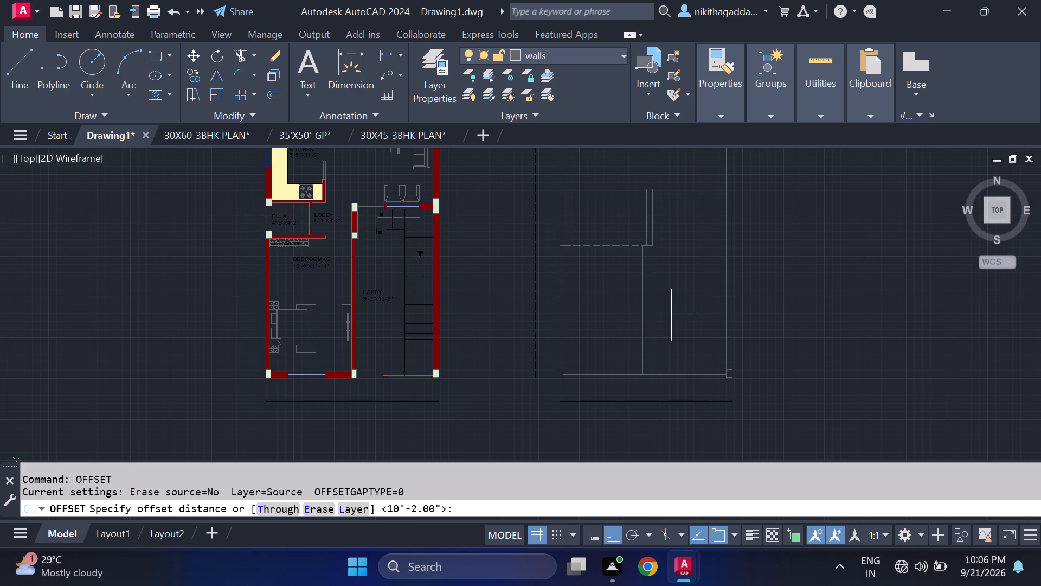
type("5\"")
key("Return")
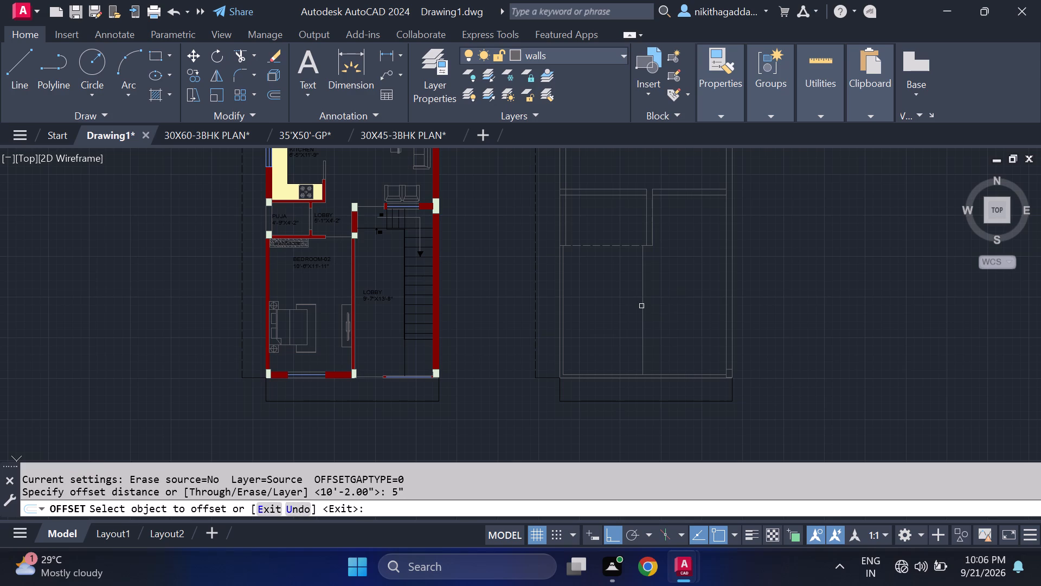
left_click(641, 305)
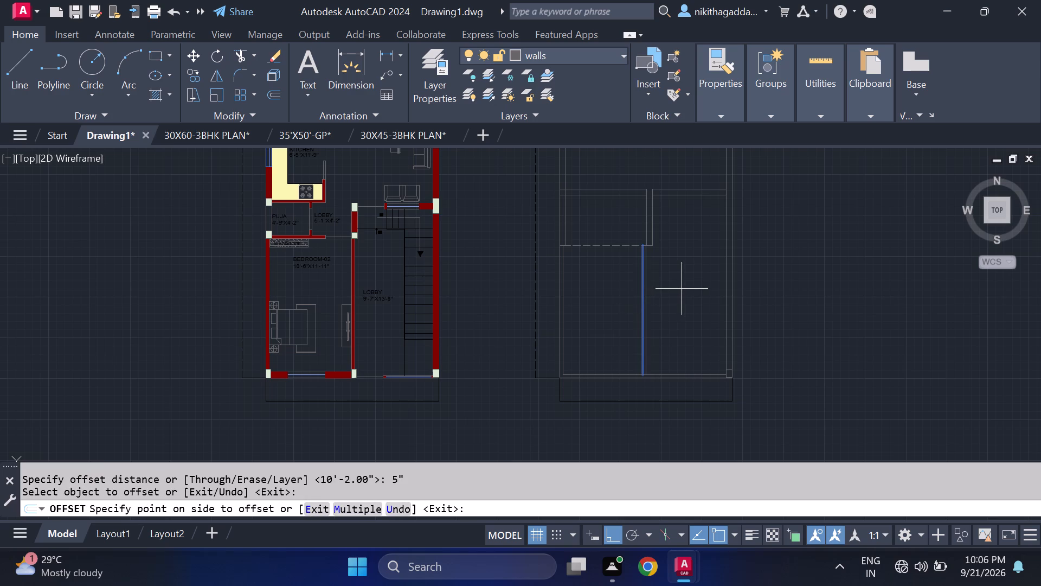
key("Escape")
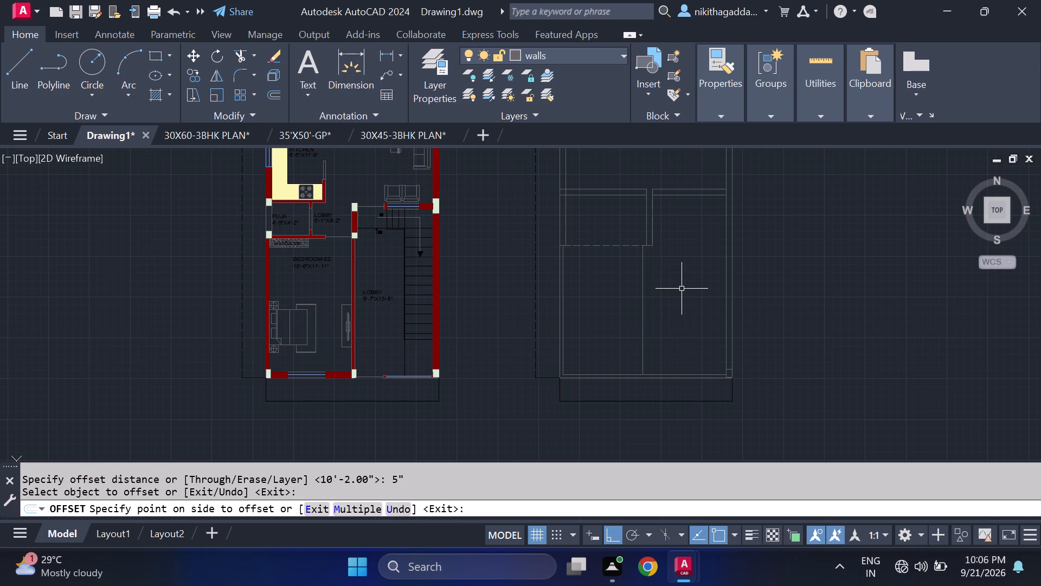
Offset the vertical partition line in the new plan's lower part by 8" to its right, forming a double-line wall.
type("OF")
key("Return")
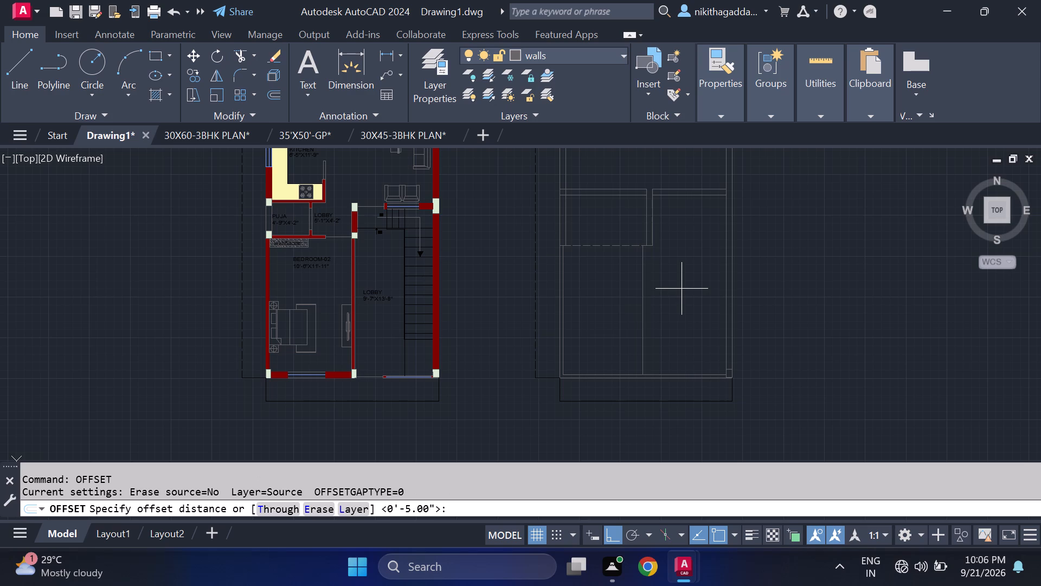
type("8\"")
key("Return")
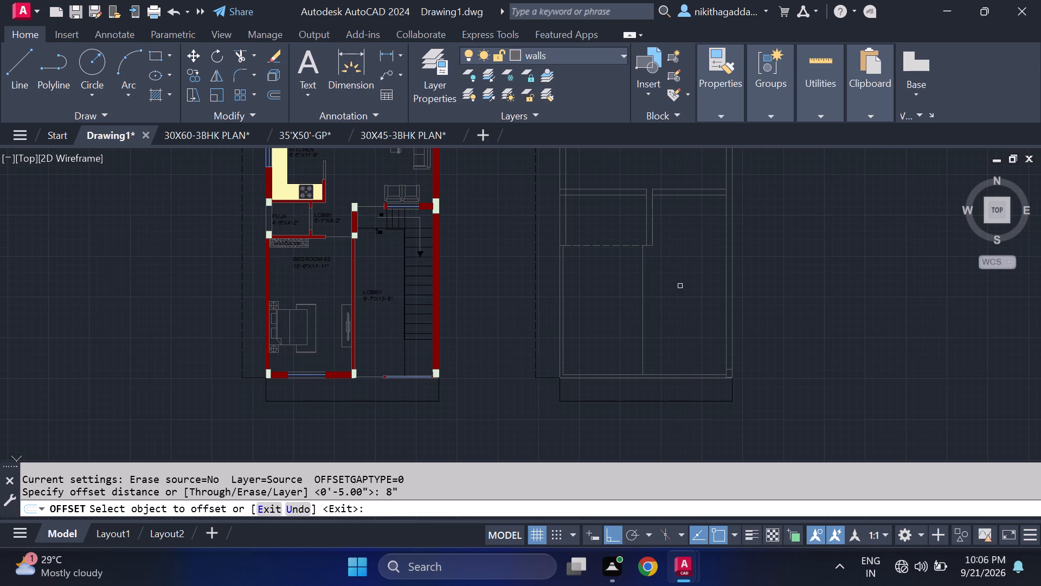
left_click(644, 290)
left_click(658, 284)
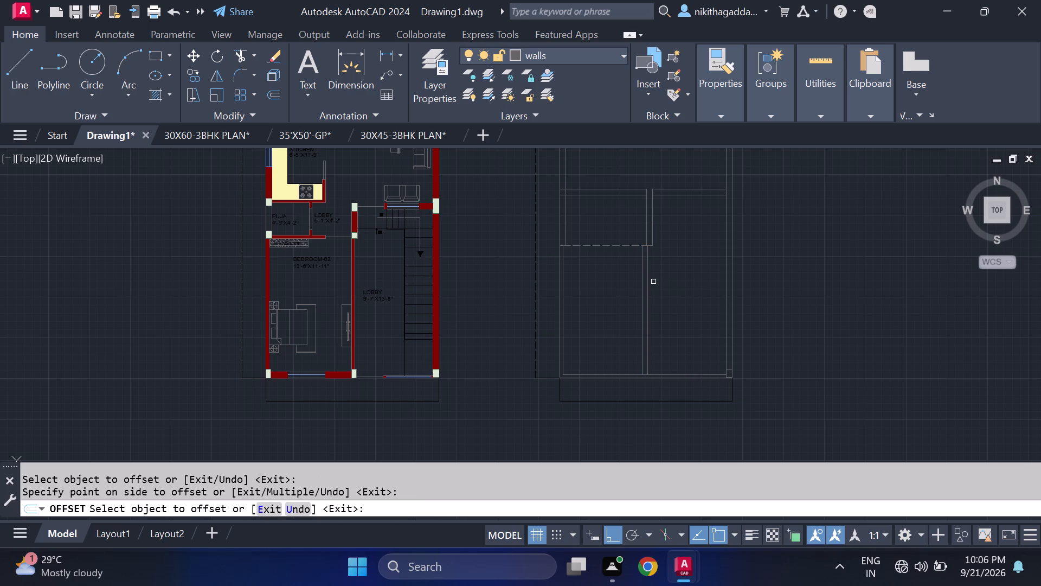
scroll(657, 284, "up", 2)
scroll(660, 289, "down", 1)
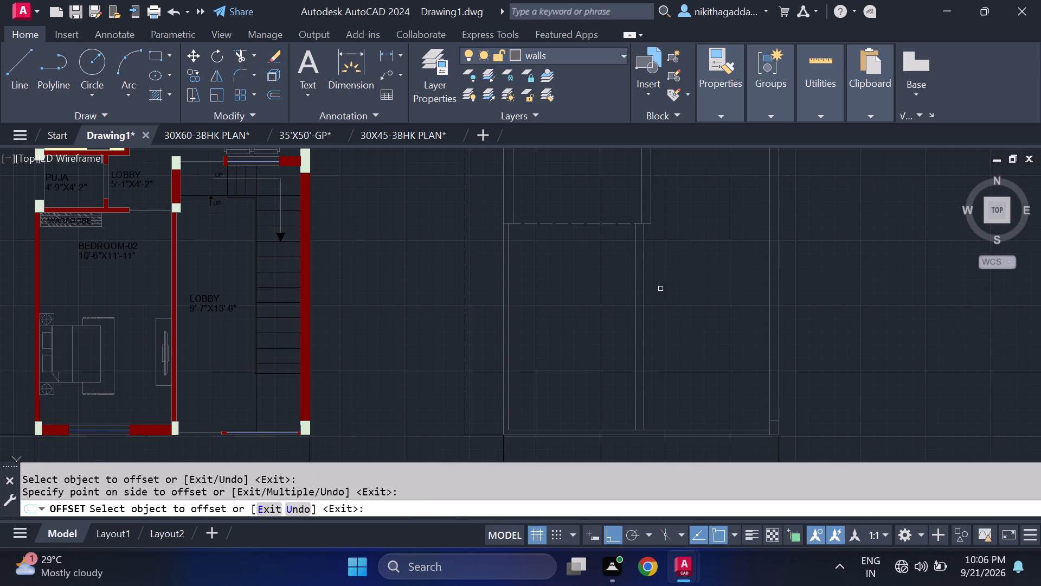
key("Escape")
Draw a cap extending the central wall's upper end about 6" above the horizontal wall, closed across the central wall's width.
scroll(706, 262, "down", 2)
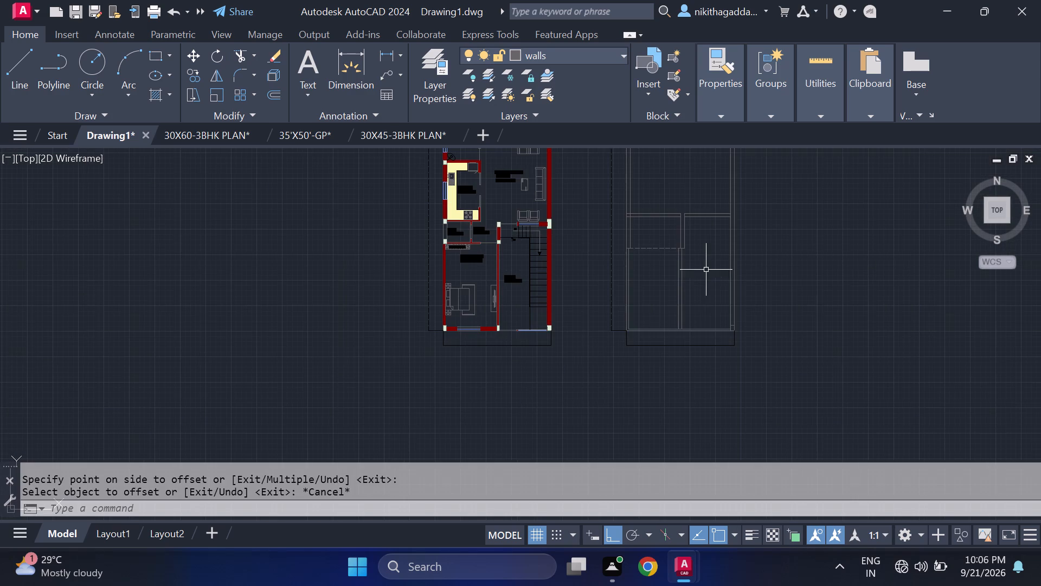
middle_click_drag(721, 306, 711, 355)
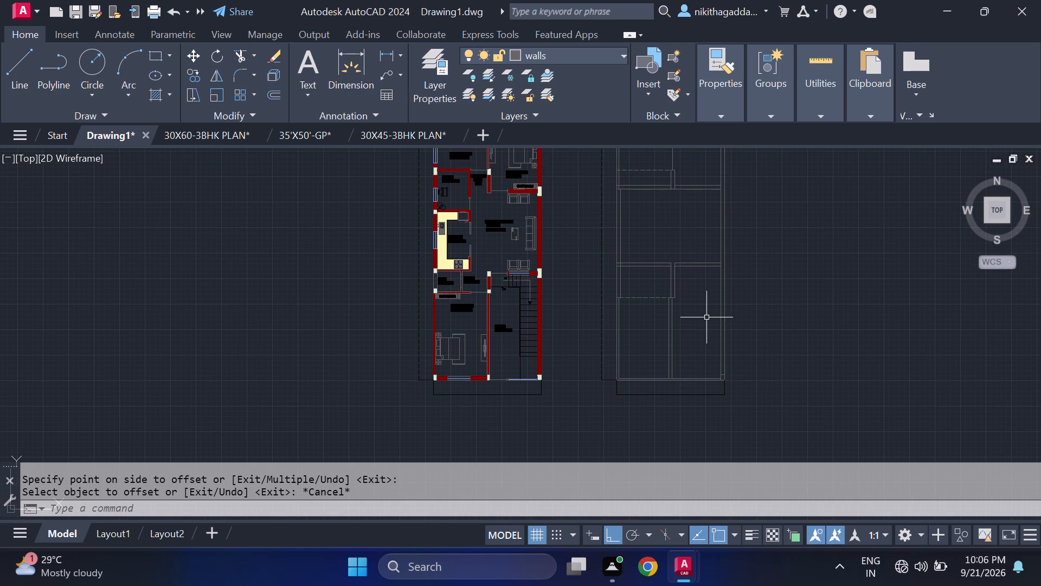
scroll(706, 317, "up", 1)
middle_click_drag(703, 322, 676, 293)
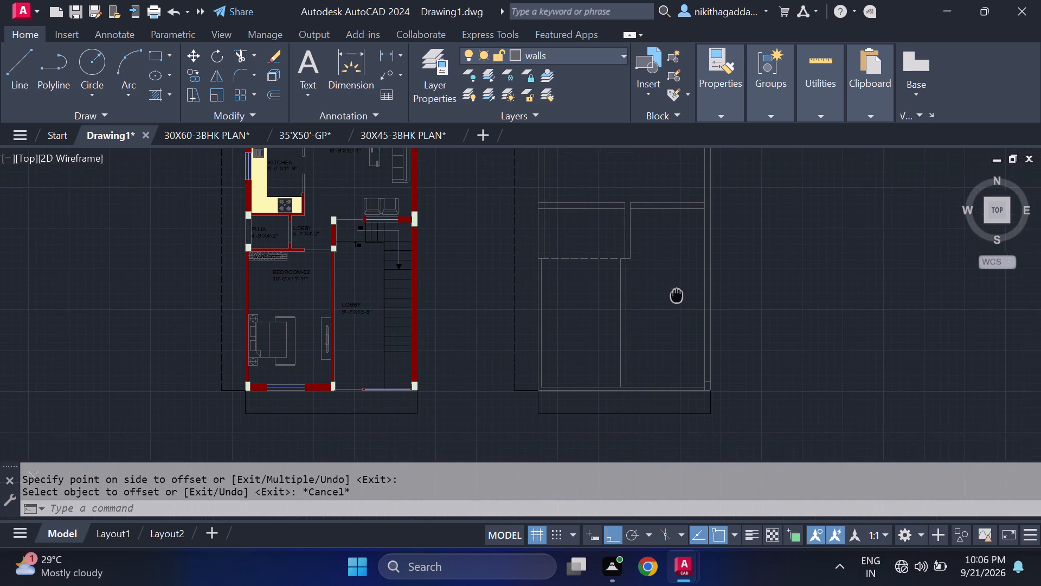
middle_click_drag(676, 293, 659, 263)
middle_click_drag(626, 213, 635, 361)
scroll(638, 343, "up", 2)
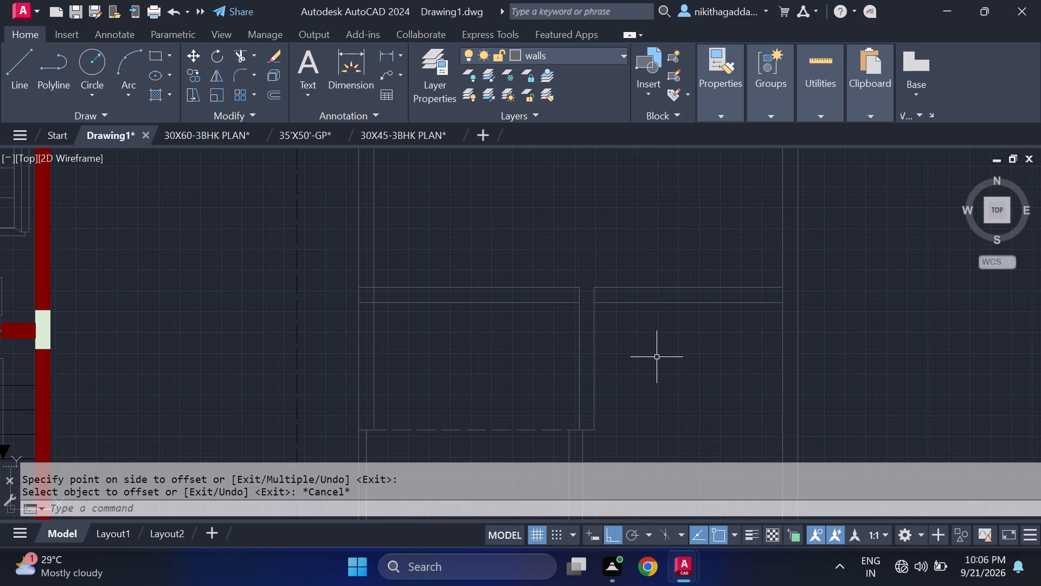
key("l")
key("Return")
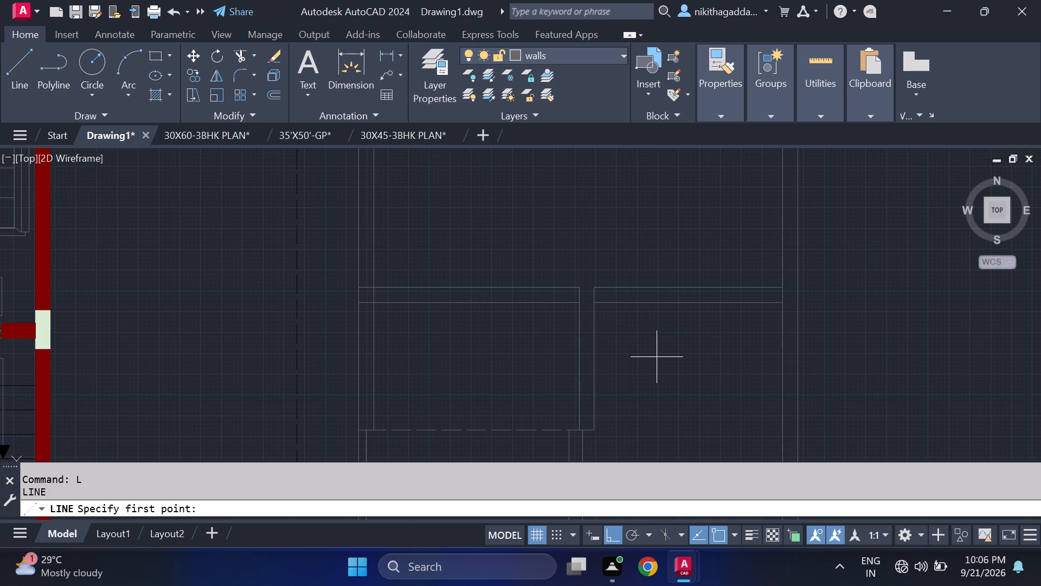
left_click(584, 283)
scroll(587, 273, "up", 1)
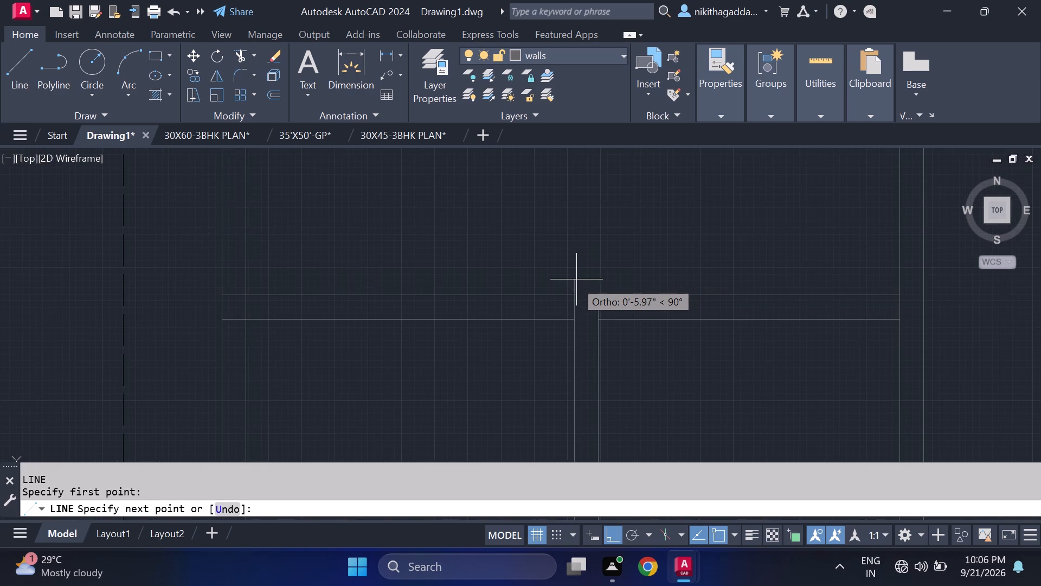
scroll(574, 280, "up", 1)
left_click(574, 279)
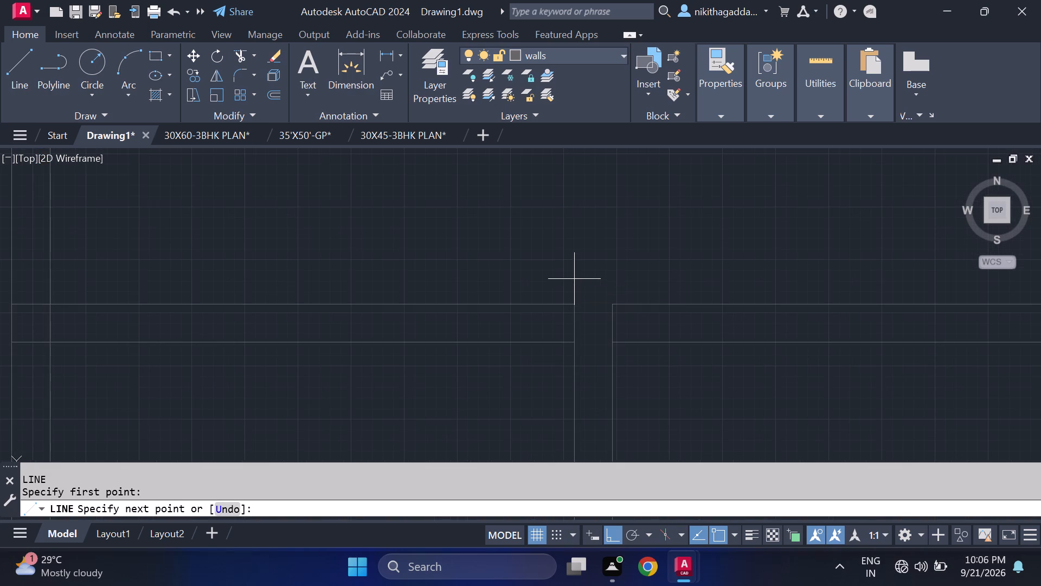
left_click(612, 278)
left_click(609, 305)
key("Escape")
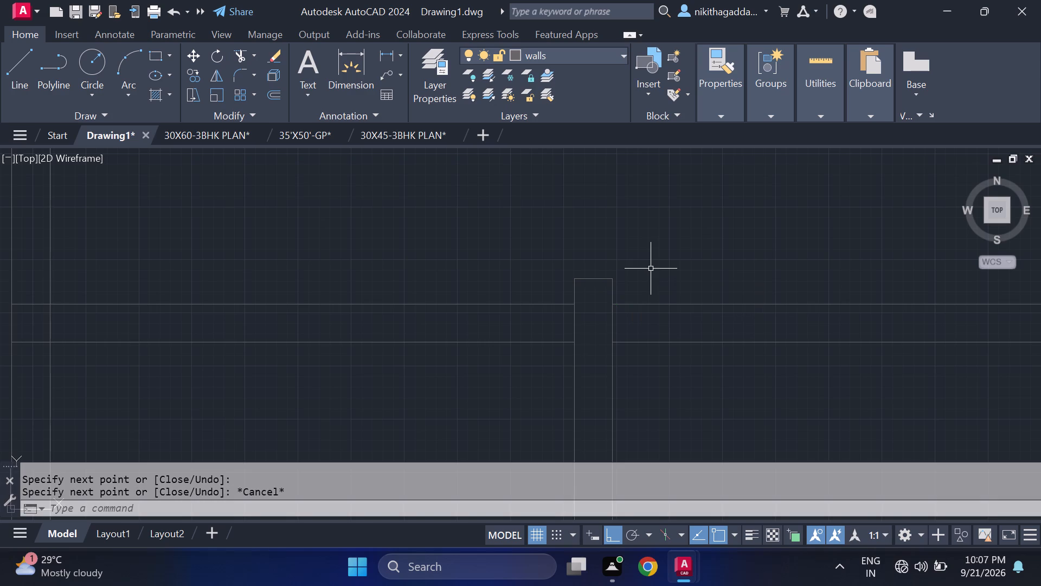
Draw two short vertical lines across the horizontal wall's thickness, one on each side of the capped central wall.
scroll(648, 273, "down", 2)
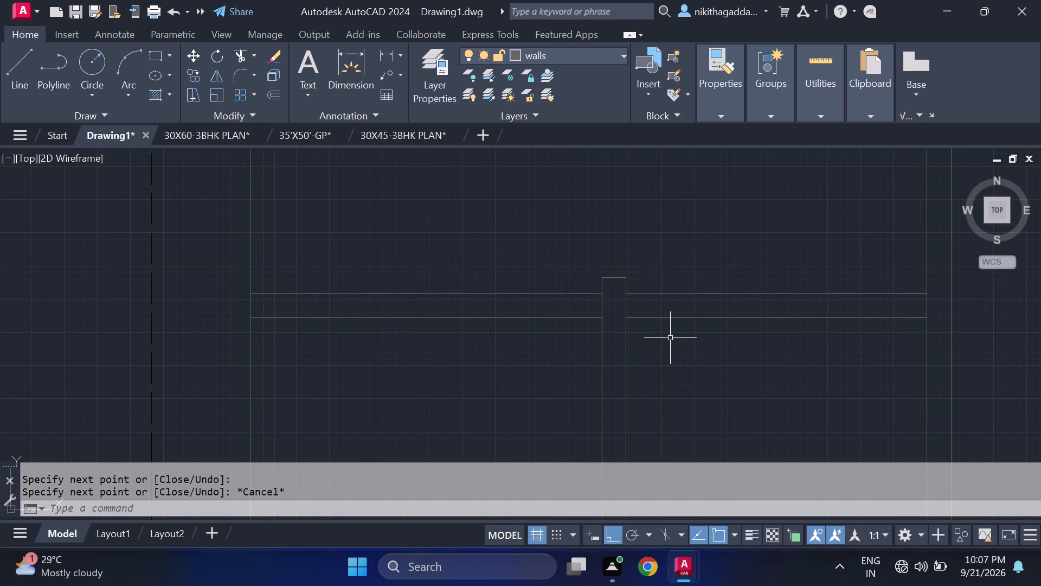
key("l")
key("Return")
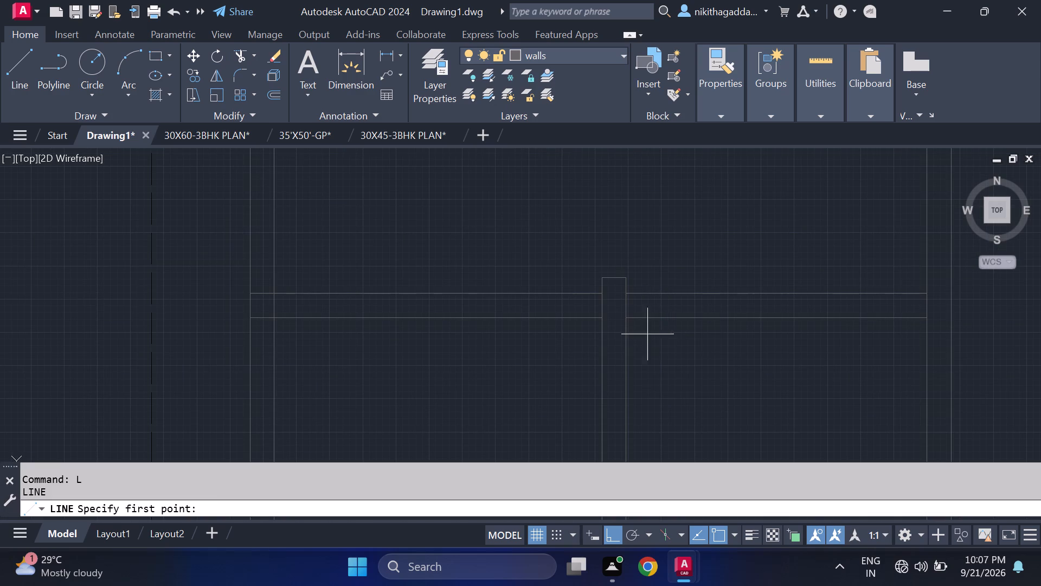
left_click(524, 293)
left_click(522, 318)
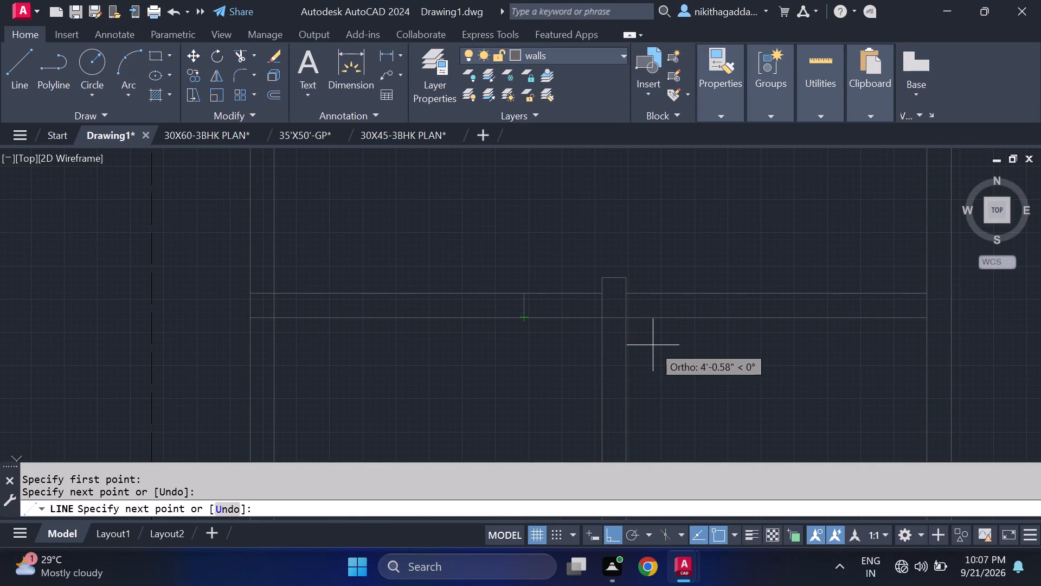
key("Return")
key("Return")
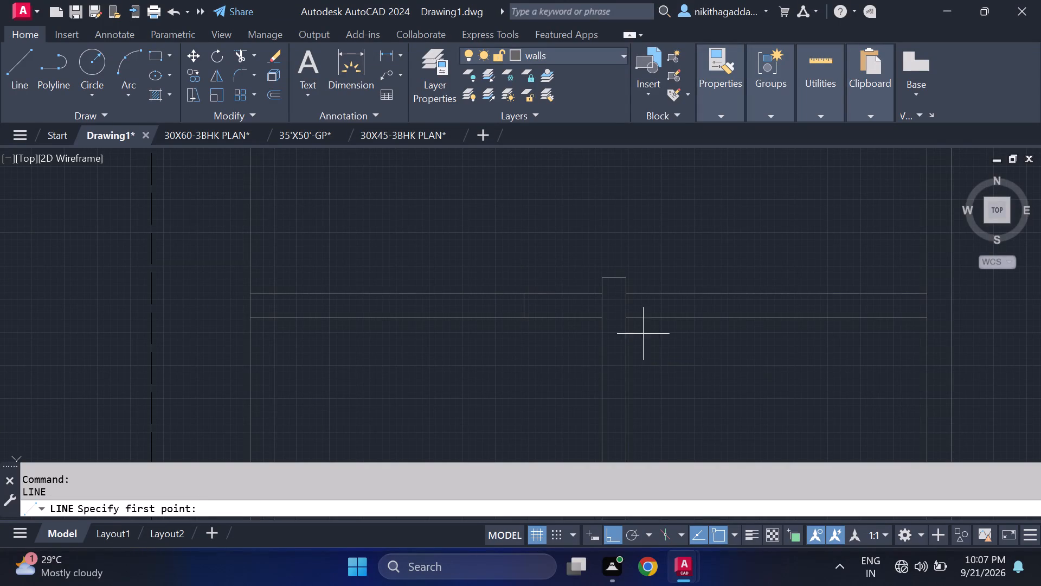
left_click(704, 293)
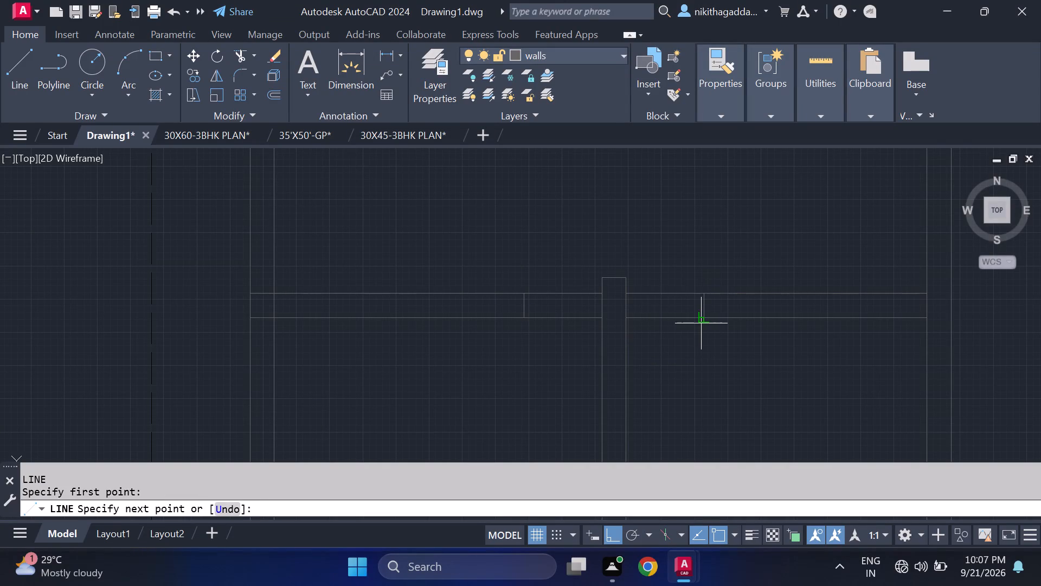
left_click(701, 323)
key("Escape")
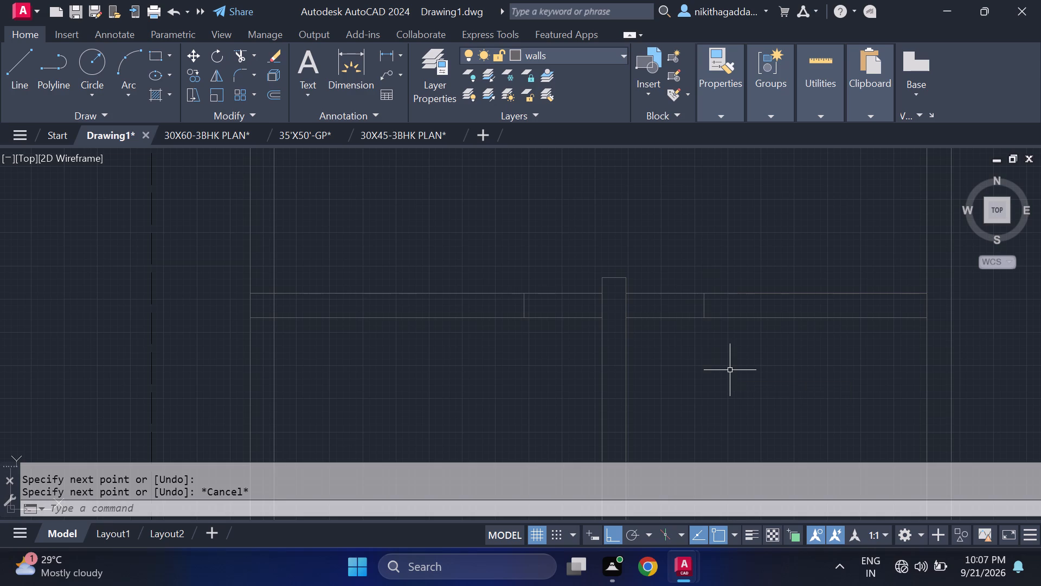
Trim the horizontal wall's two lines between the capped central wall and the short vertical line on each side, opening two gaps.
type("TR")
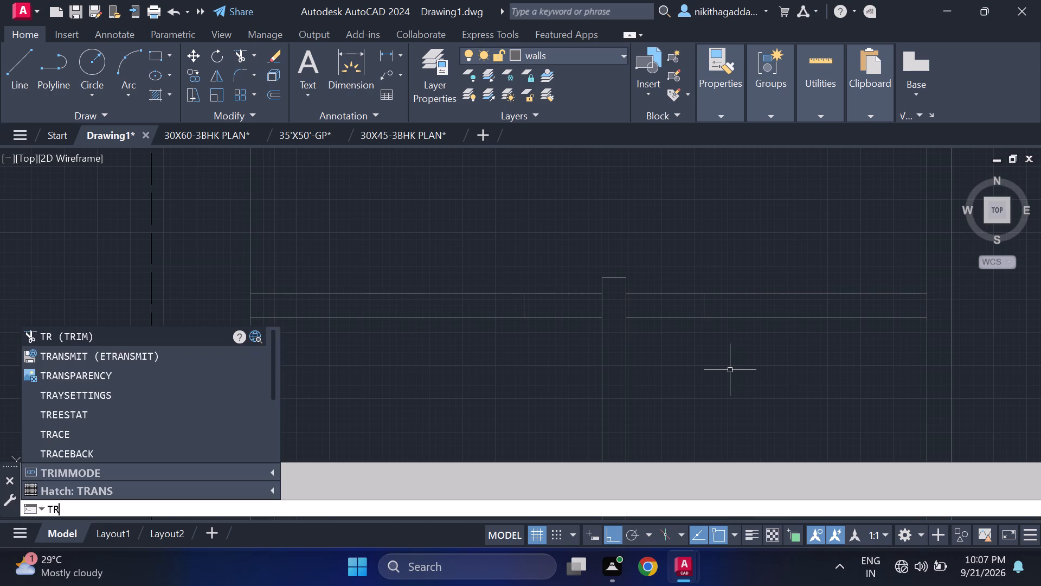
key("Return")
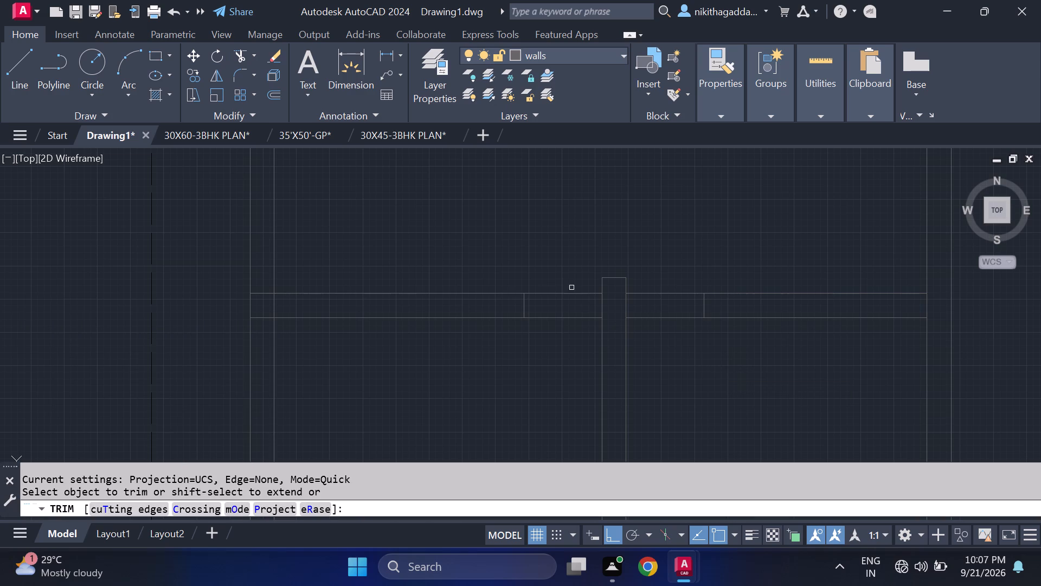
left_click_drag(566, 277, 550, 355)
left_click_drag(670, 280, 666, 366)
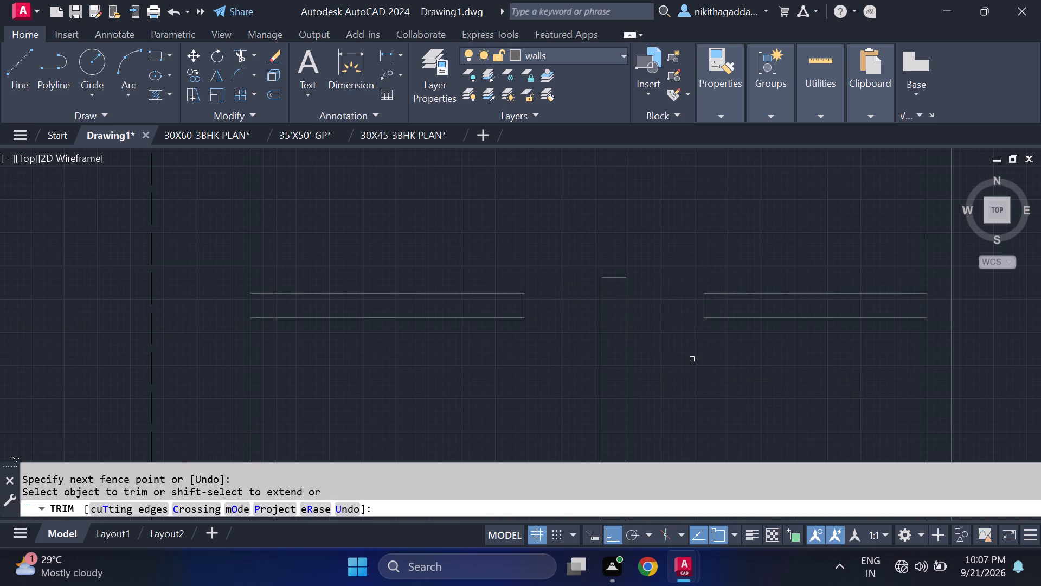
Trim the horizontal wall's lower line where it crosses the thickness of the left outer wall.
scroll(692, 359, "down", 3)
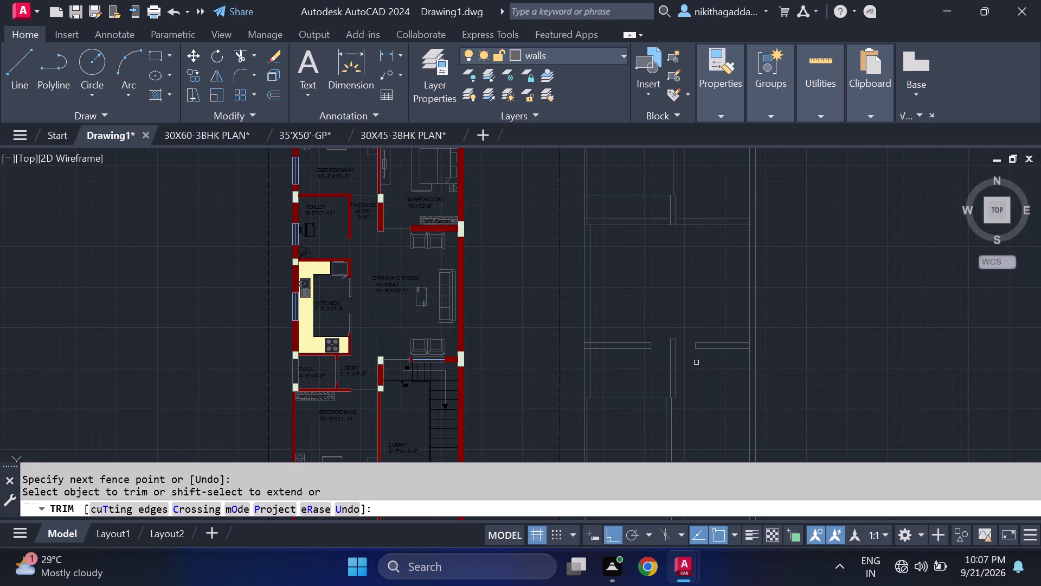
scroll(584, 355, "up", 3)
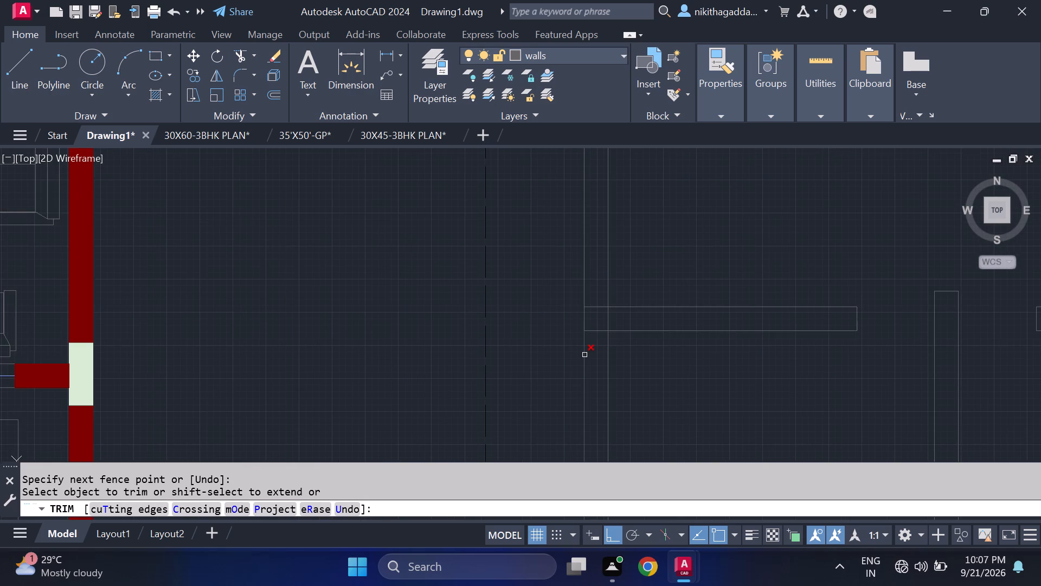
left_click(603, 331)
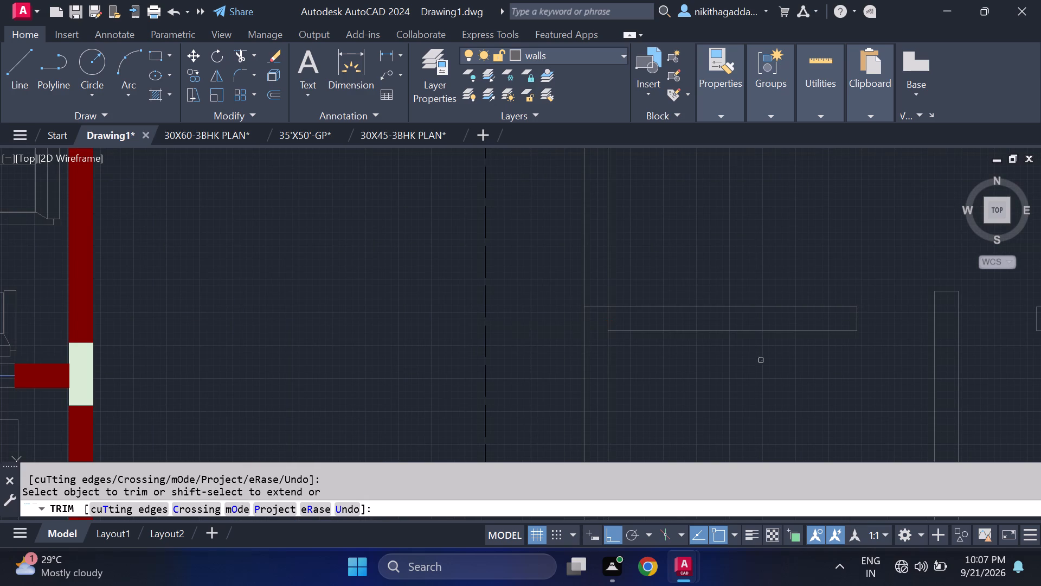
scroll(768, 378, "down", 2)
middle_click_drag(755, 388, 749, 383)
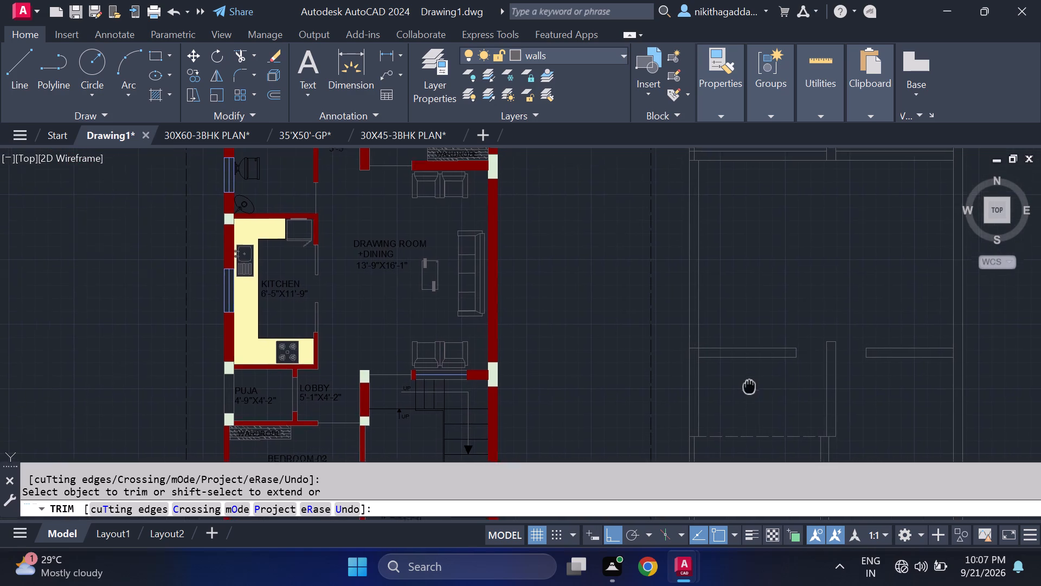
middle_click_drag(749, 383, 554, 393)
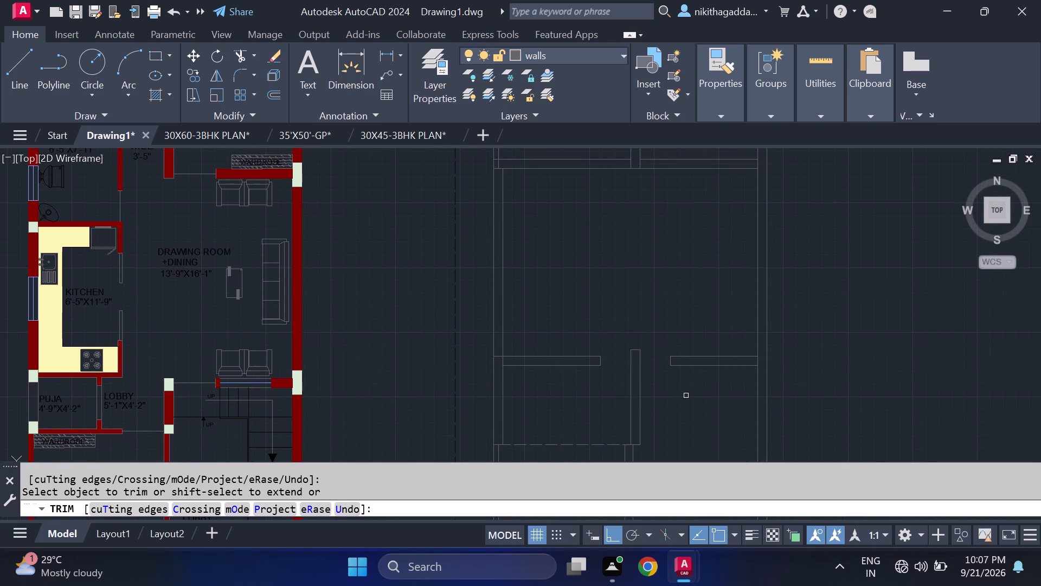
middle_click_drag(675, 399, 663, 387)
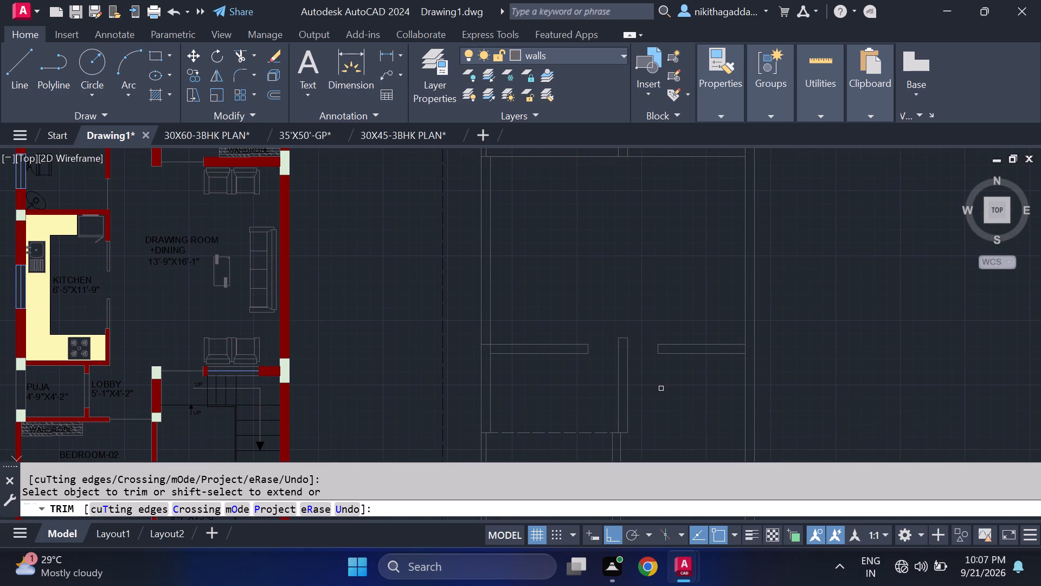
key("Escape")
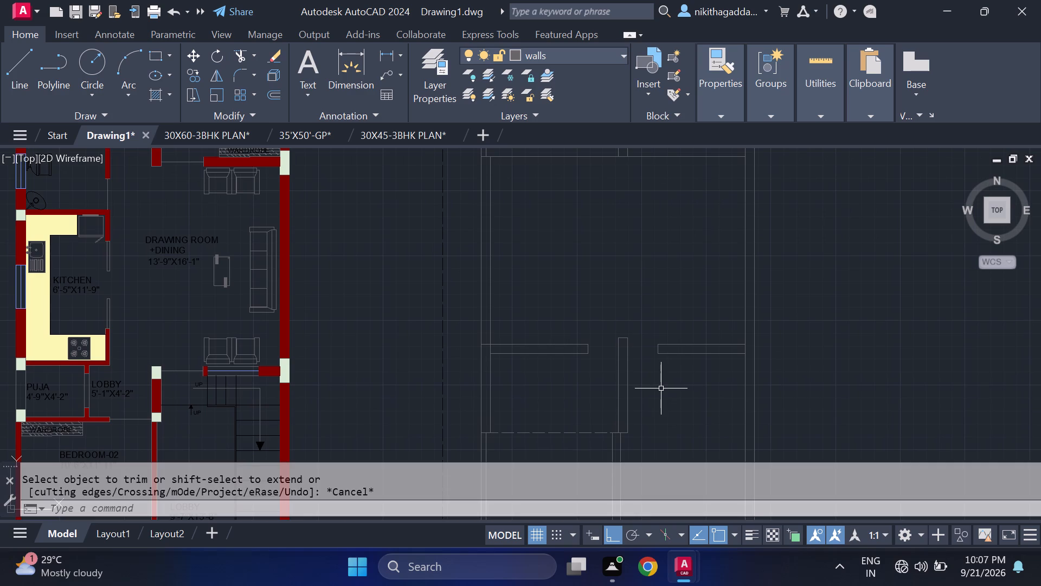
Set the linetype to ByLayer and draw a horizontal mid-thickness line across the opening left of the central wall.
key("l")
key("Return")
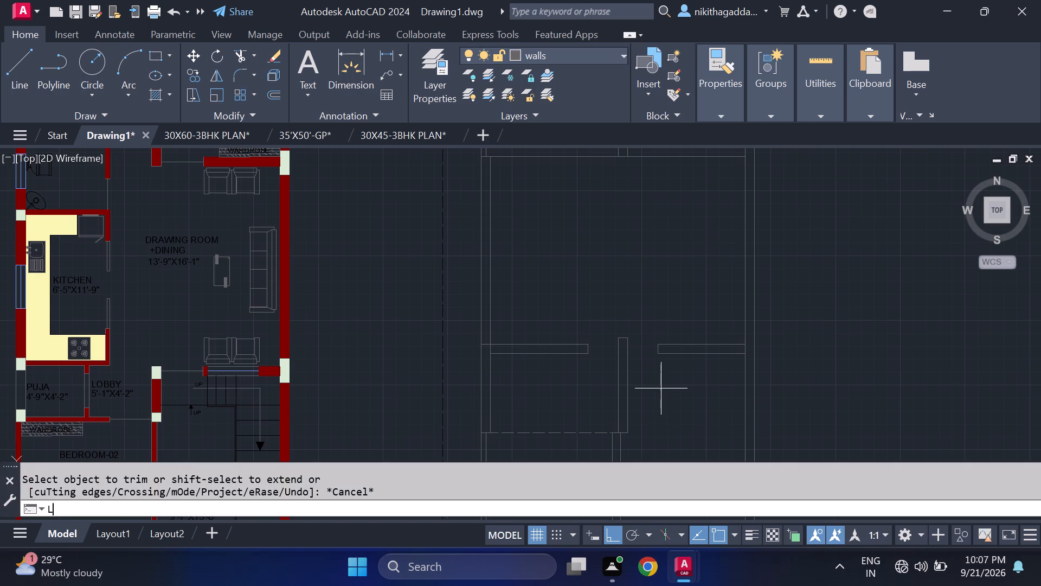
left_click(727, 99)
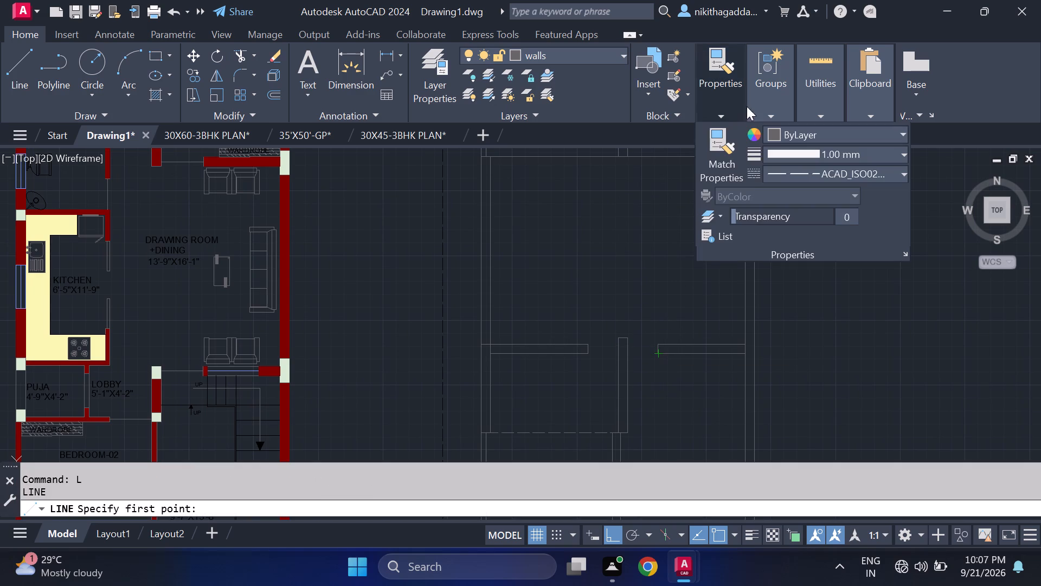
left_click(895, 174)
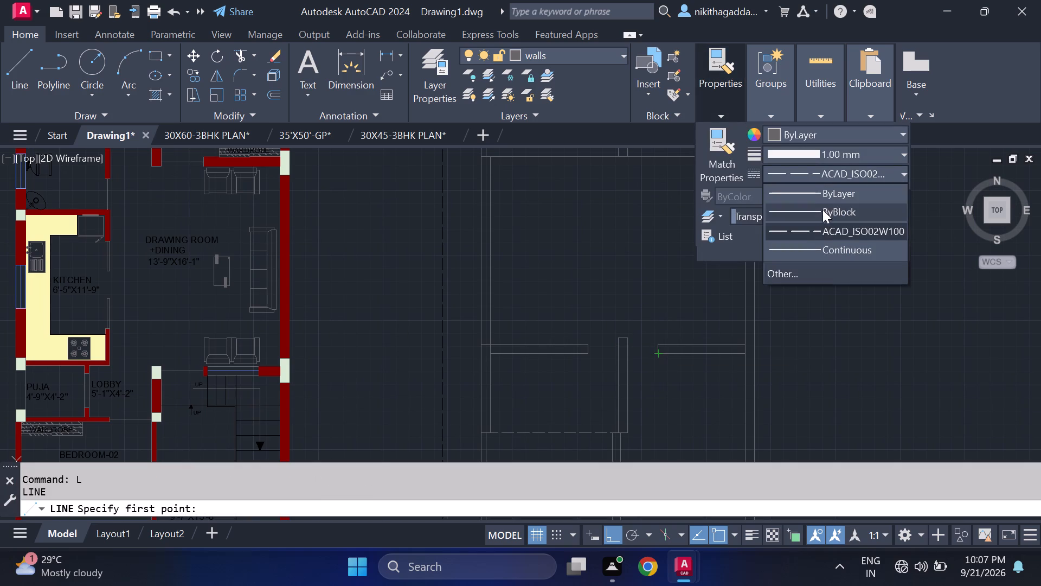
left_click(826, 195)
scroll(659, 368, "up", 1)
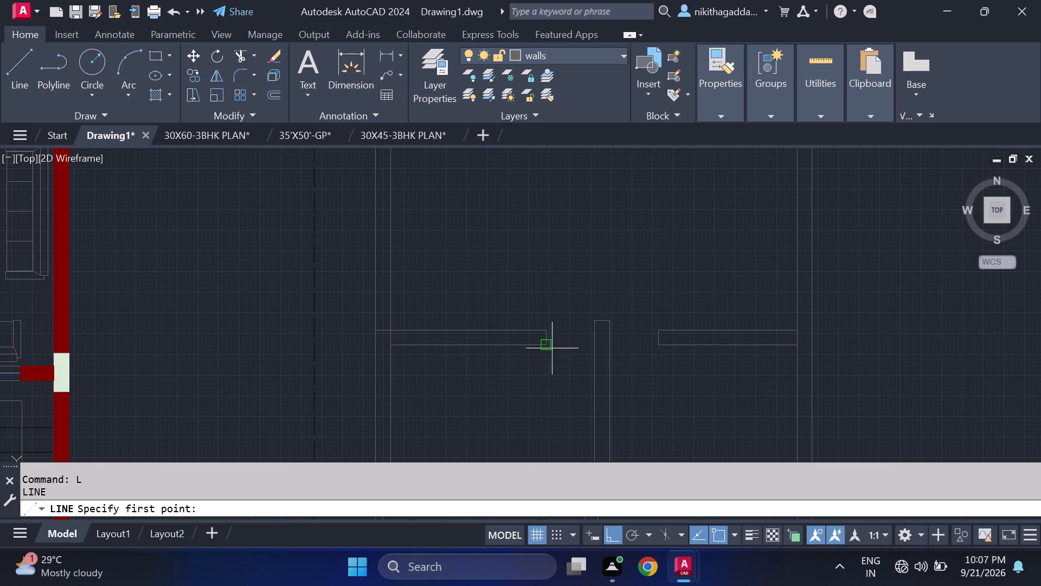
scroll(550, 344, "up", 2)
left_click(540, 330)
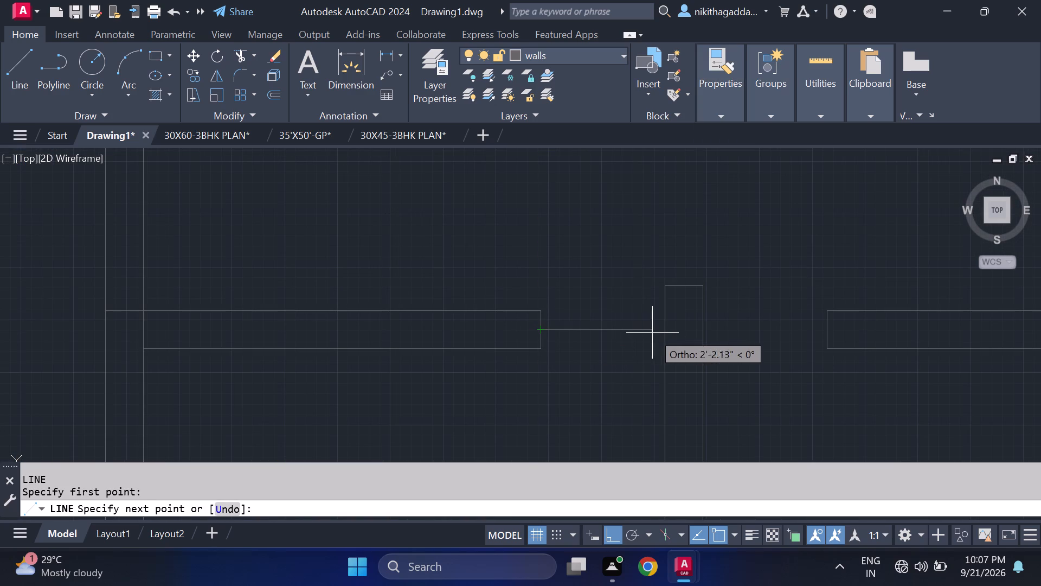
left_click(670, 333)
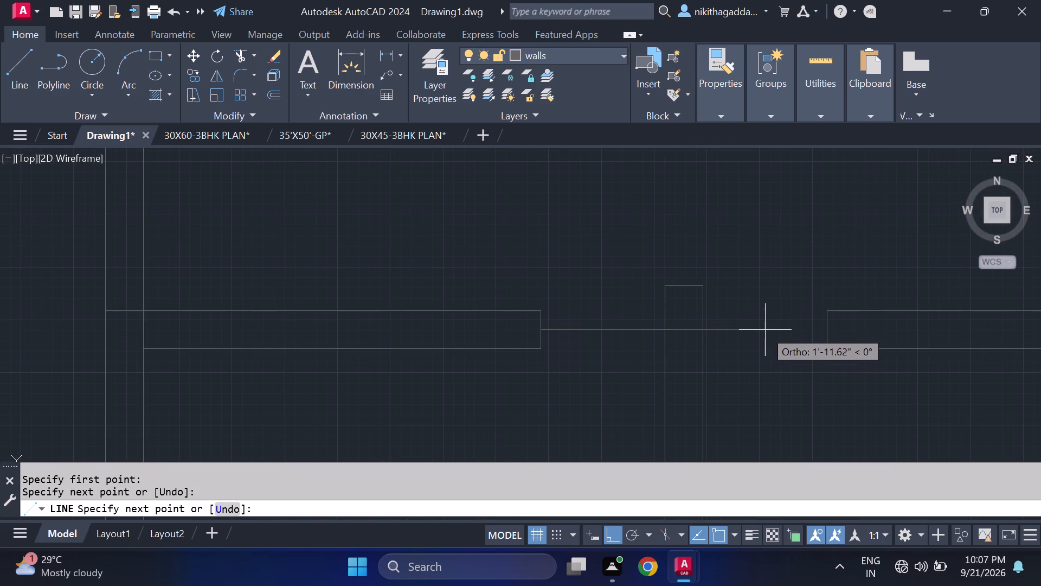
key("Escape")
Draw a horizontal line across the opening right of the central wall, from the wall end's midpoint to the central wall.
key("space")
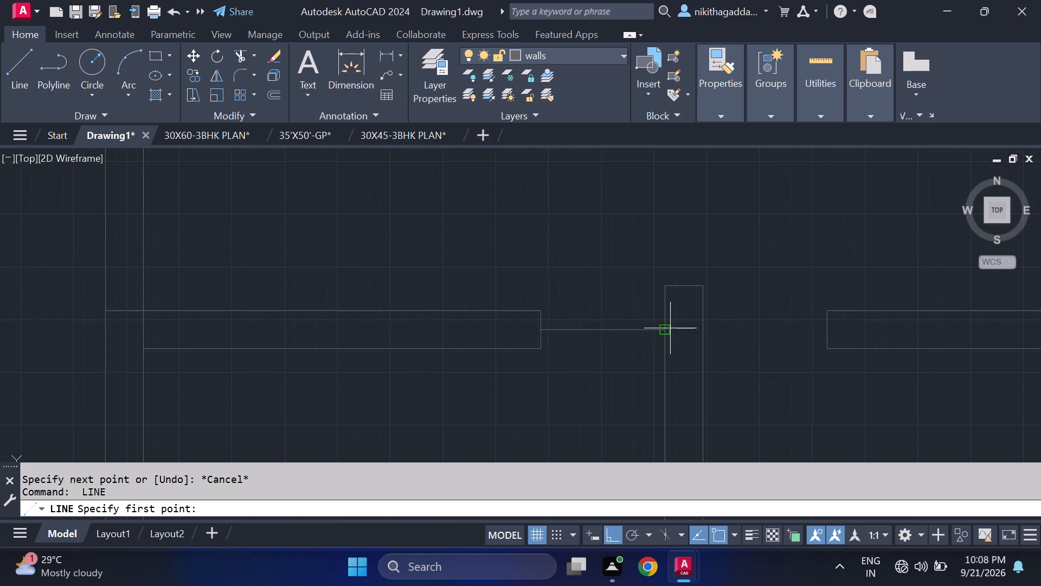
left_click(705, 329)
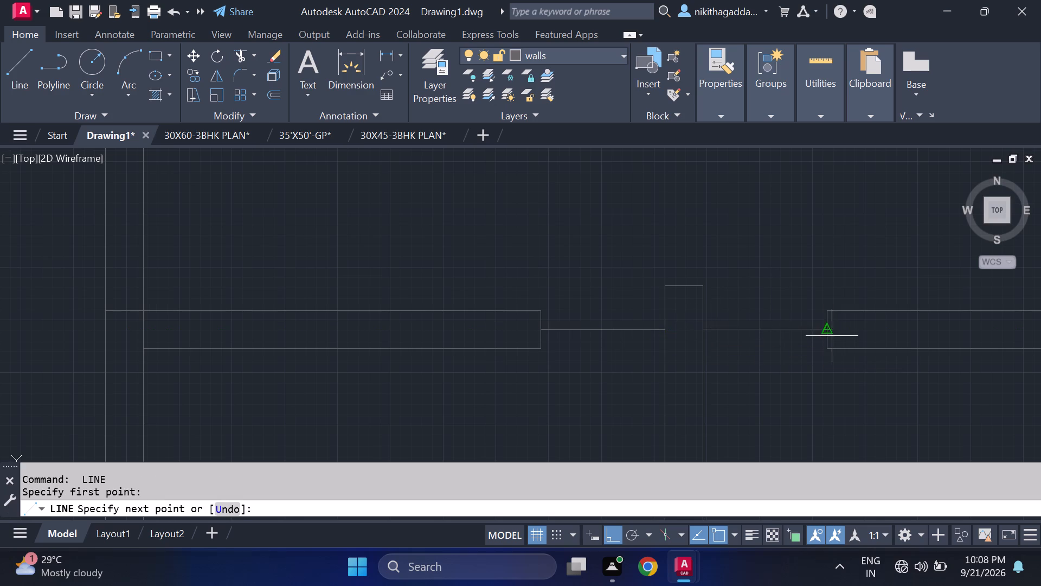
left_click(832, 334)
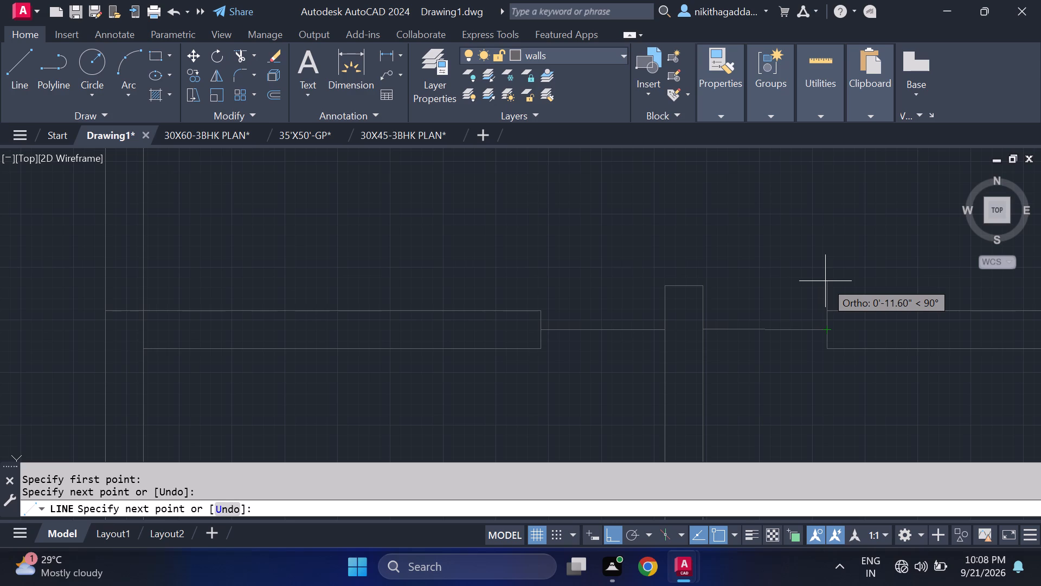
key("ctrl+z")
key("ctrl+z")
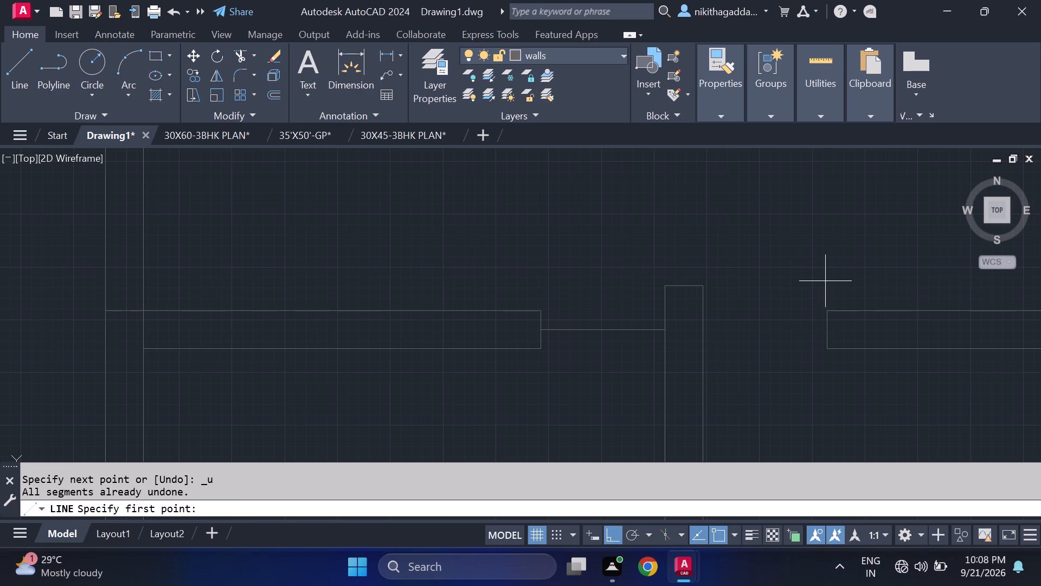
left_click(826, 327)
left_click(702, 328)
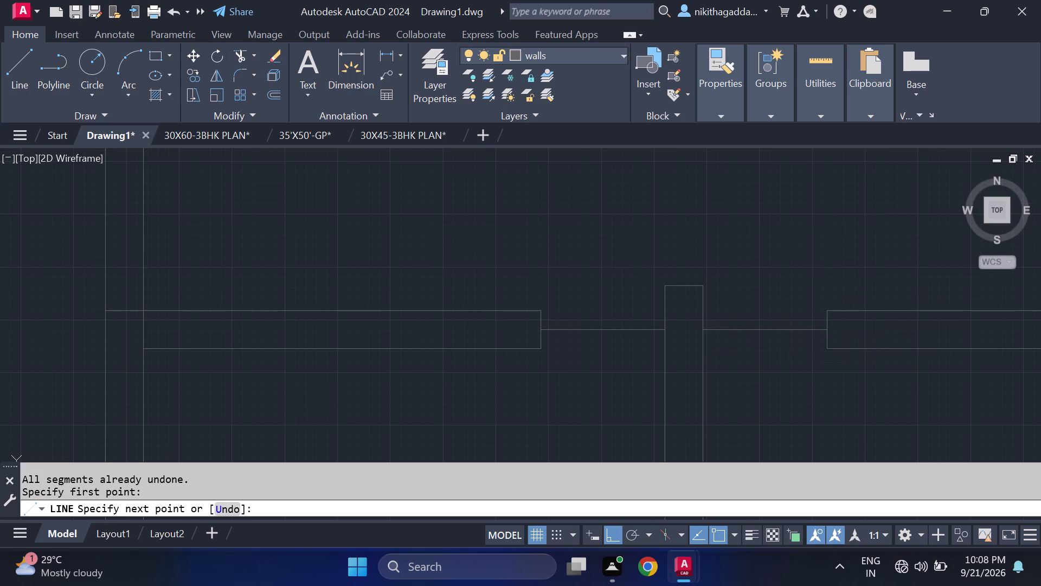
key("Return")
Draw a short horizontal line across the central wall near the level of the horizontal wall's lower line.
scroll(915, 289, "down", 2)
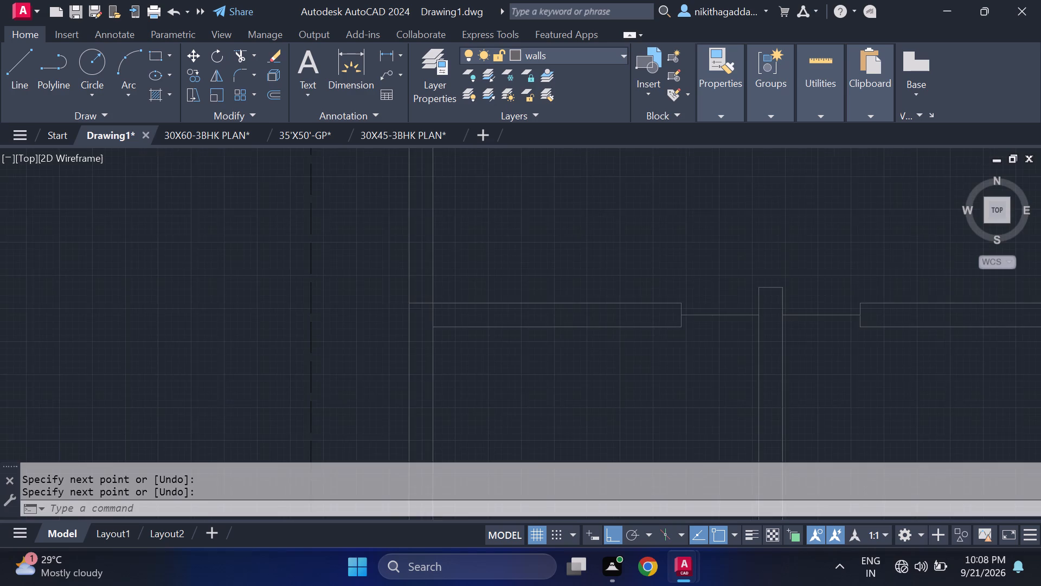
middle_click_drag(888, 333, 775, 279)
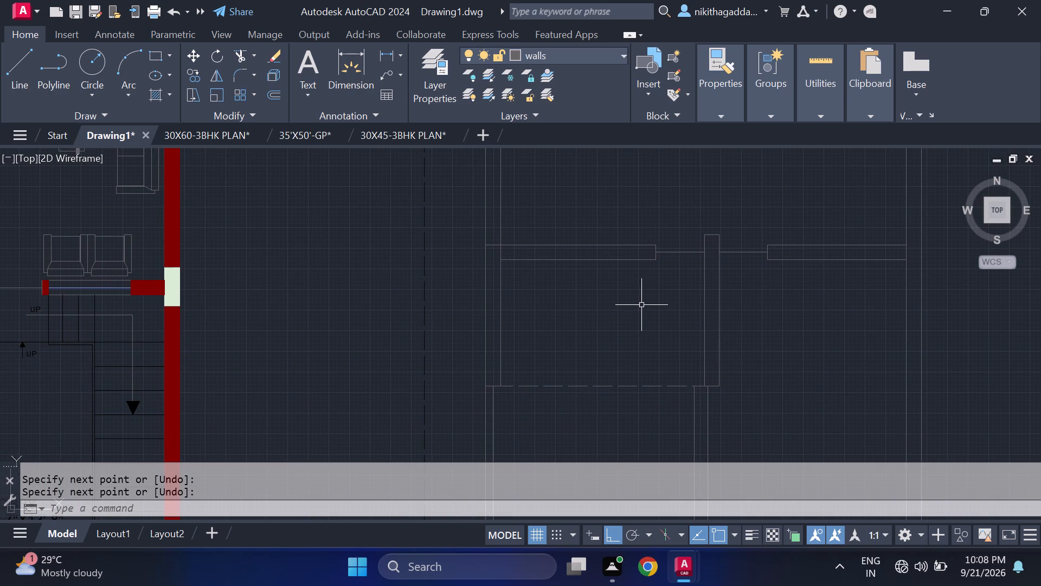
key("l")
key("Return")
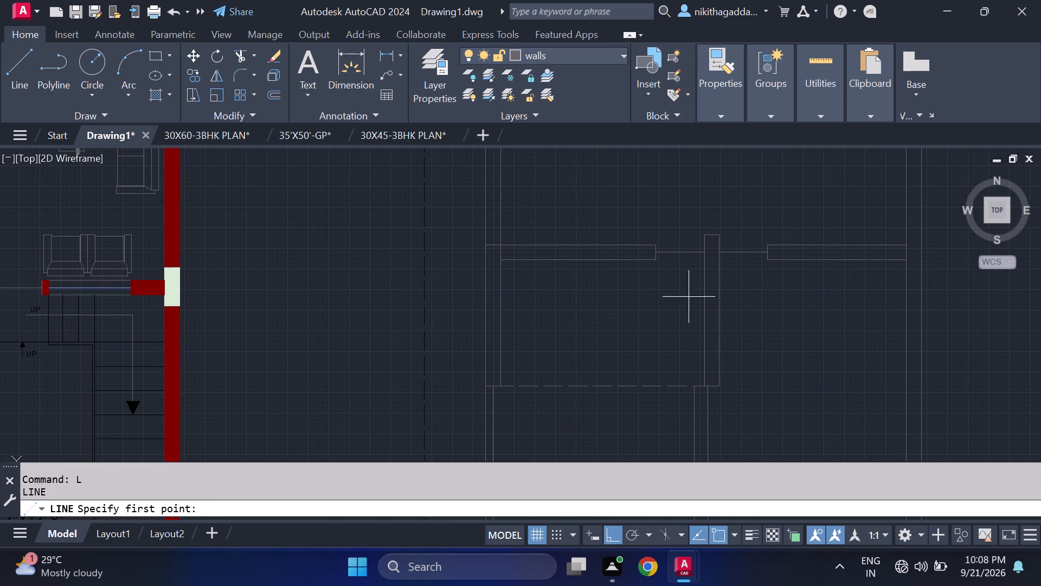
scroll(673, 274, "up", 2)
middle_click_drag(669, 286, 669, 304)
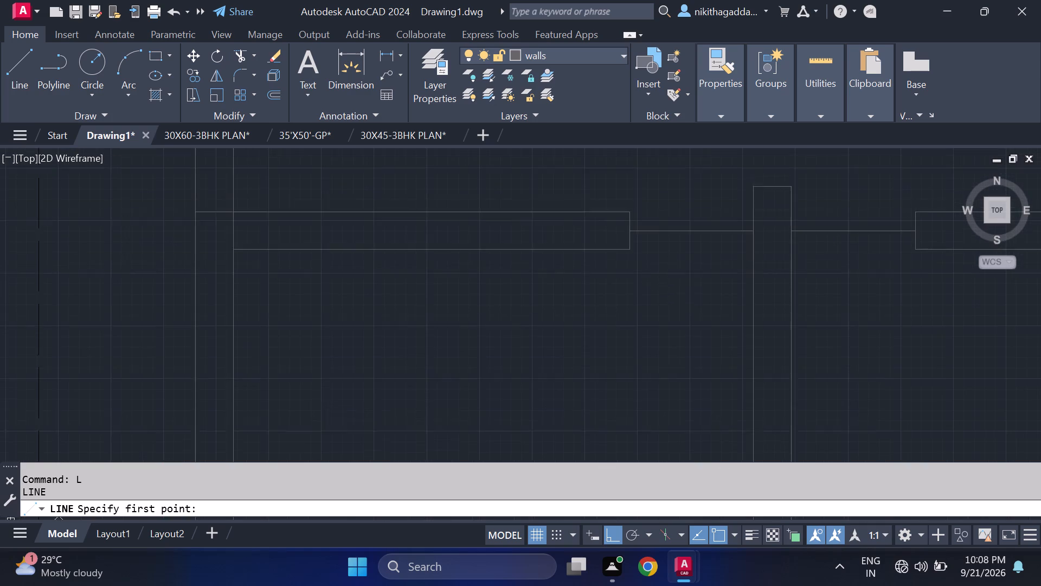
middle_click_drag(669, 304, 680, 364)
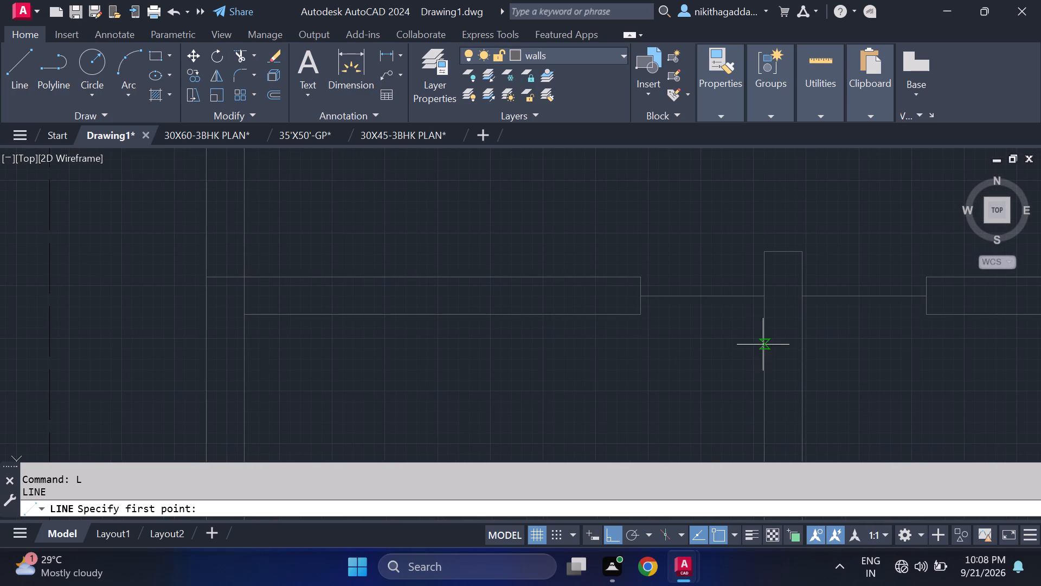
left_click(766, 313)
left_click(808, 311)
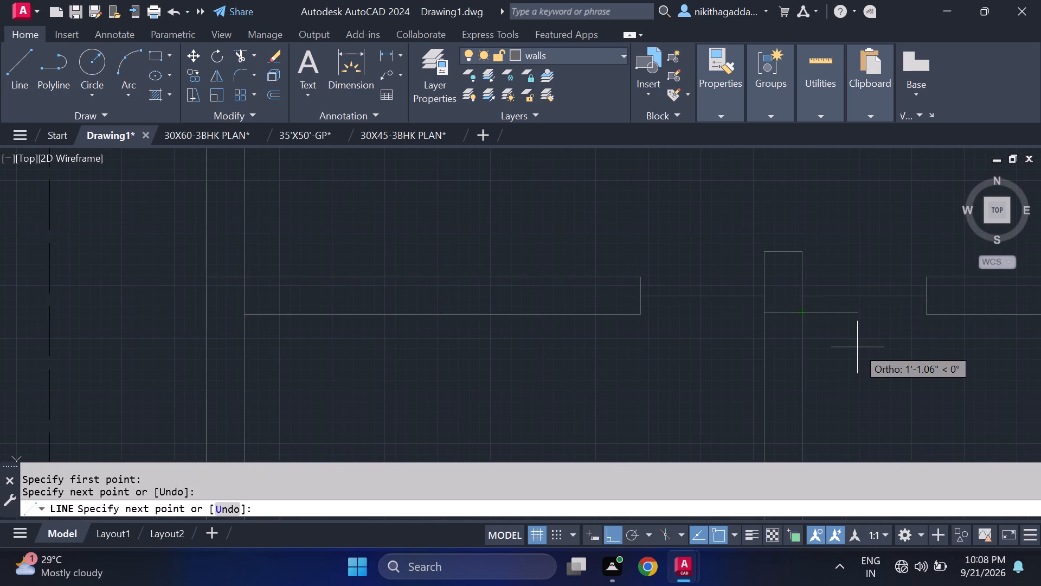
key("Return")
Draw a short horizontal line across the central wall's width near its lower end, just above the dashed line.
scroll(857, 356, "down", 3)
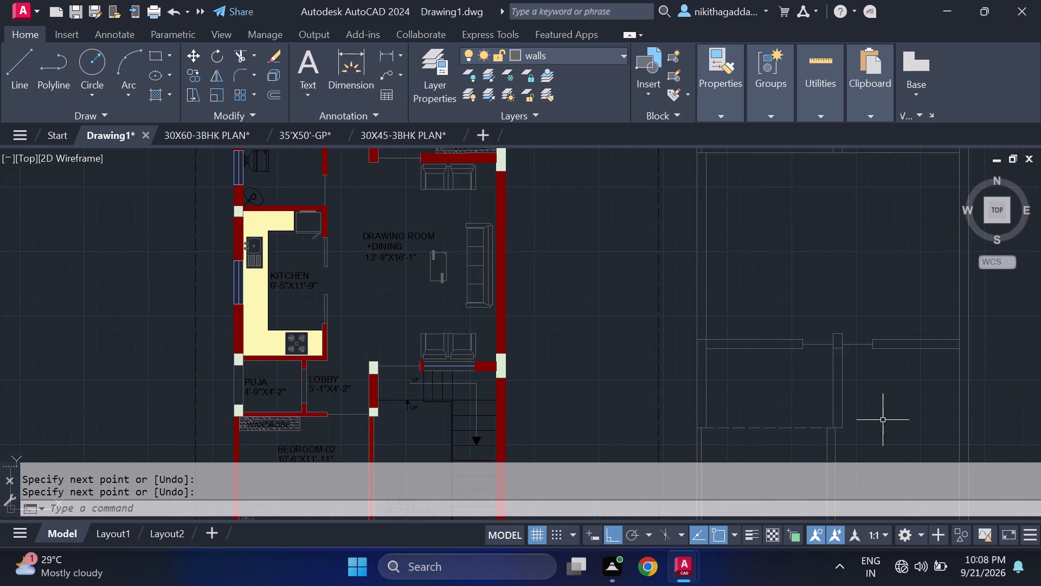
middle_click_drag(874, 403, 826, 325)
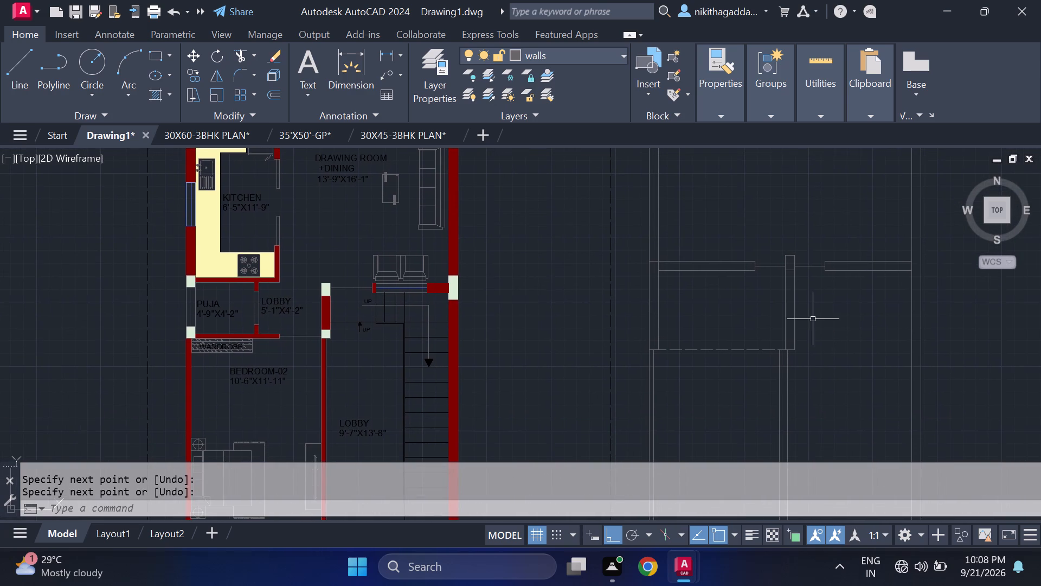
scroll(811, 319, "up", 2)
key("l")
key("Return")
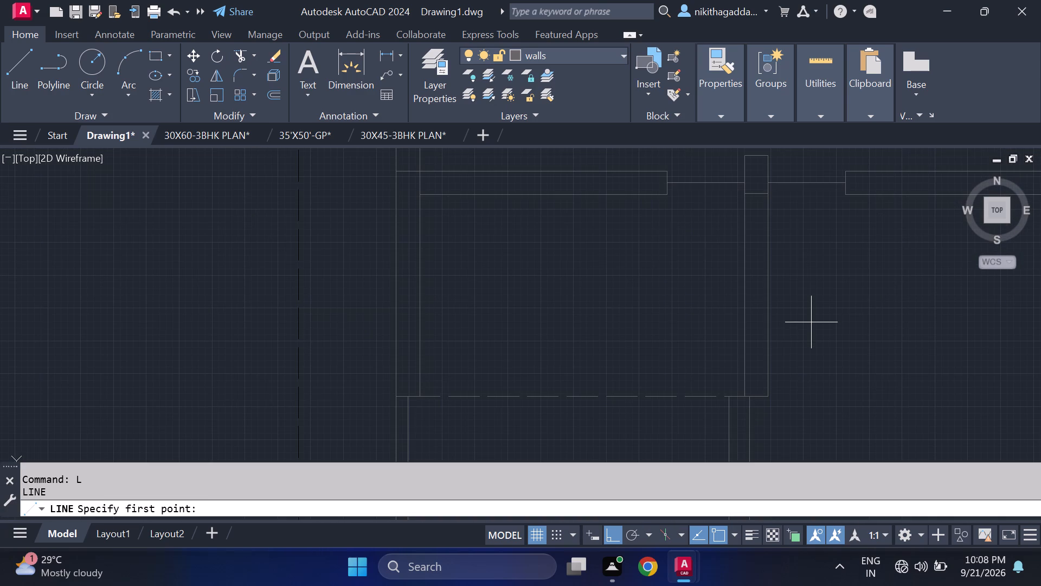
scroll(781, 334, "up", 1)
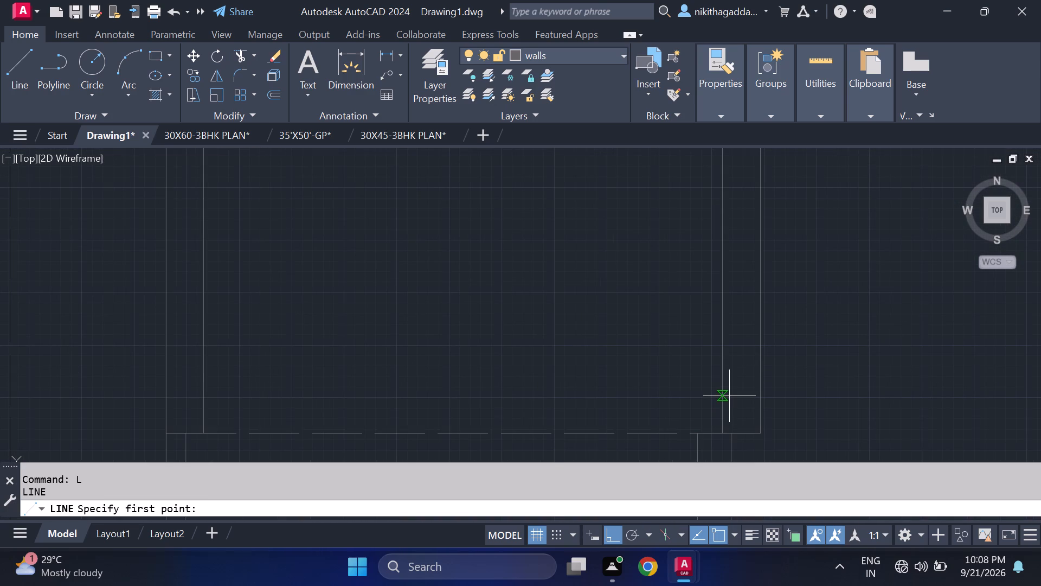
left_click(724, 392)
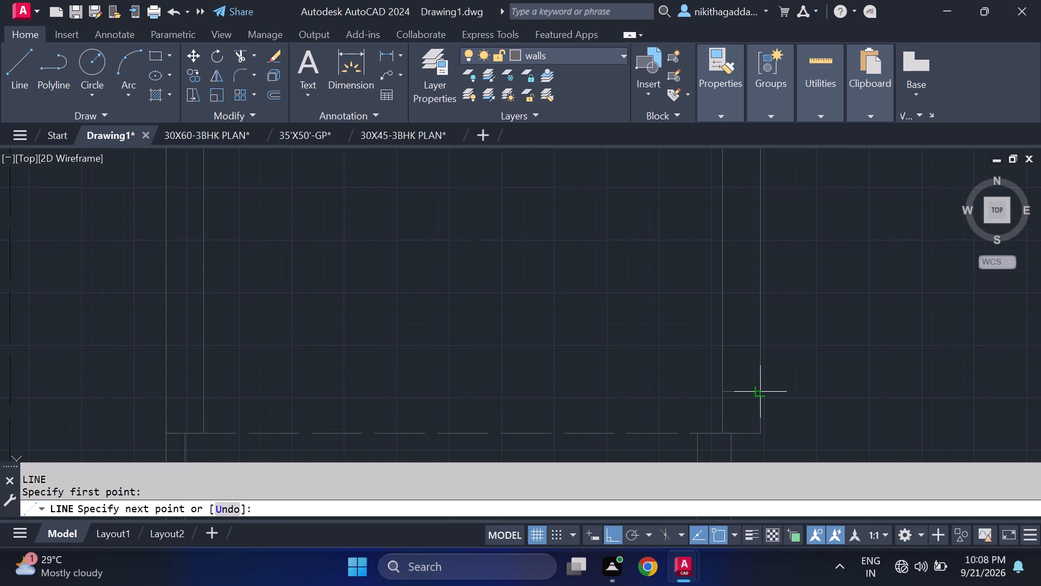
left_click(762, 390)
key("Return")
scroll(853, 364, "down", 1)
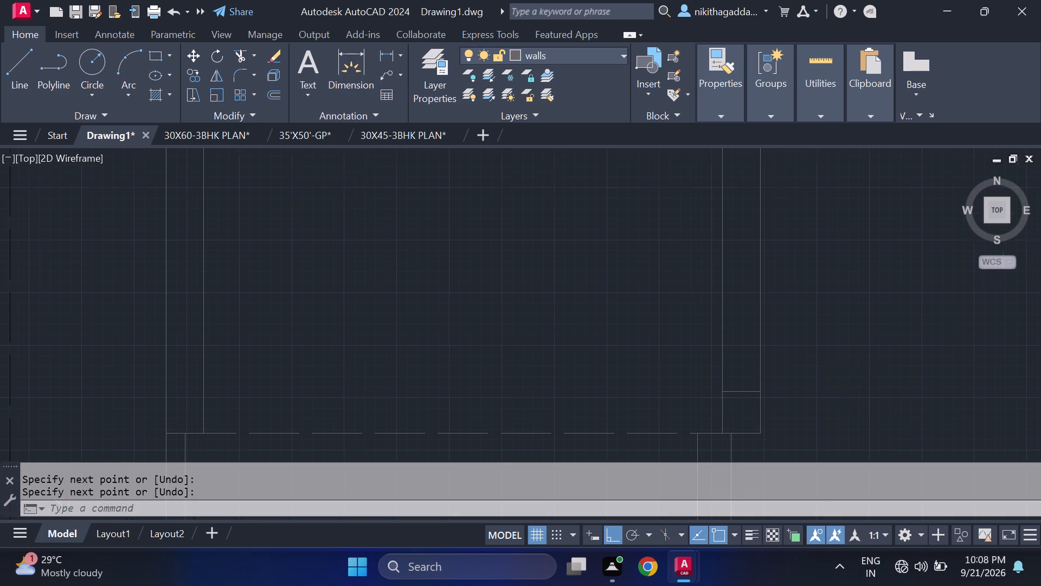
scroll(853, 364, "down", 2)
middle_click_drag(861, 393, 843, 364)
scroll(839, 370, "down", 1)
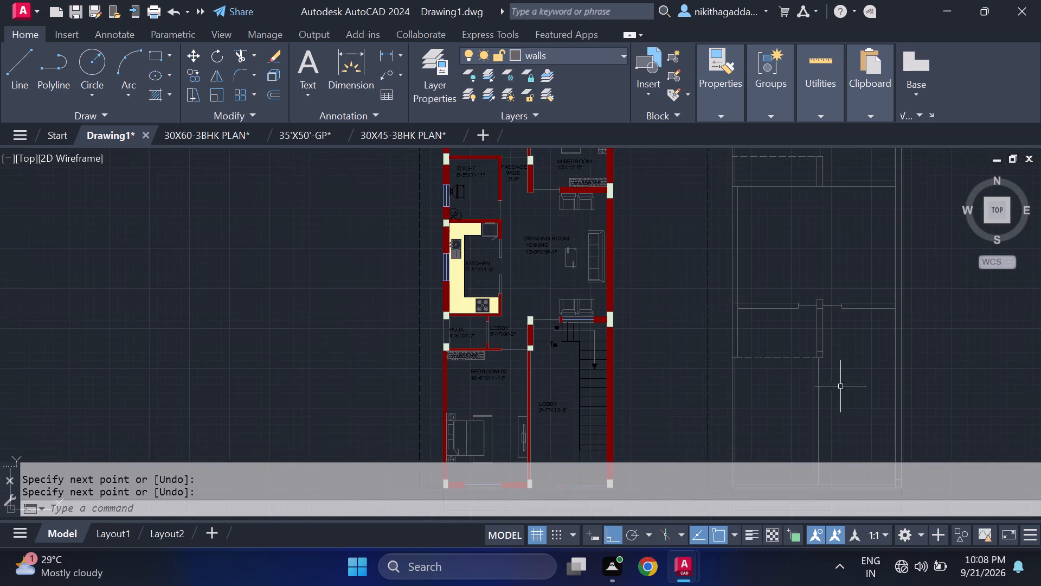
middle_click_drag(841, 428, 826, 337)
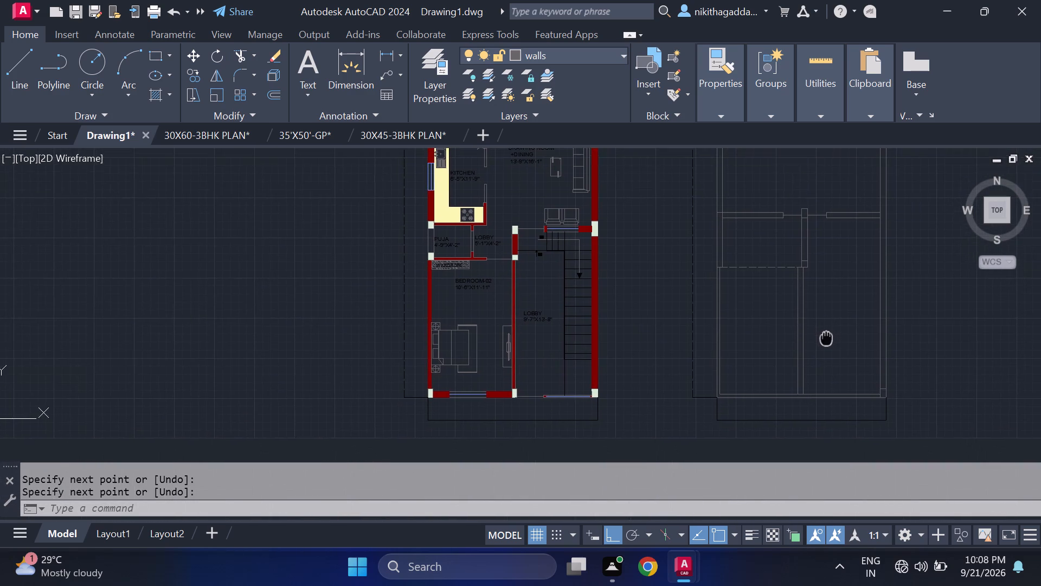
Copy the complete staircase with its UP labels and arrows from the finished plan's lobby to the matching position in the second plan.
middle_click_drag(826, 337, 708, 392)
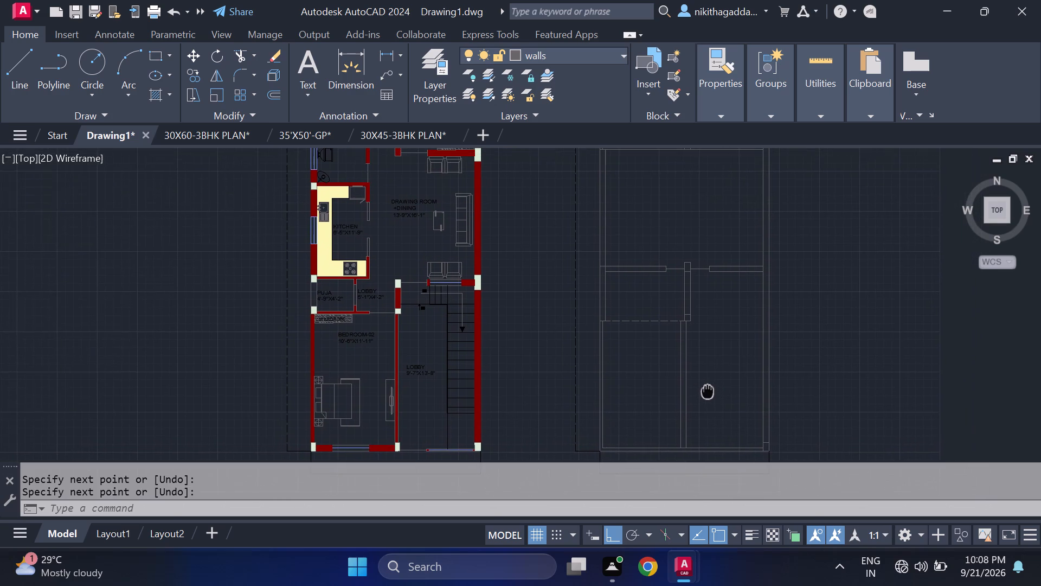
middle_click_drag(708, 392, 705, 392)
middle_click_drag(728, 323, 749, 357)
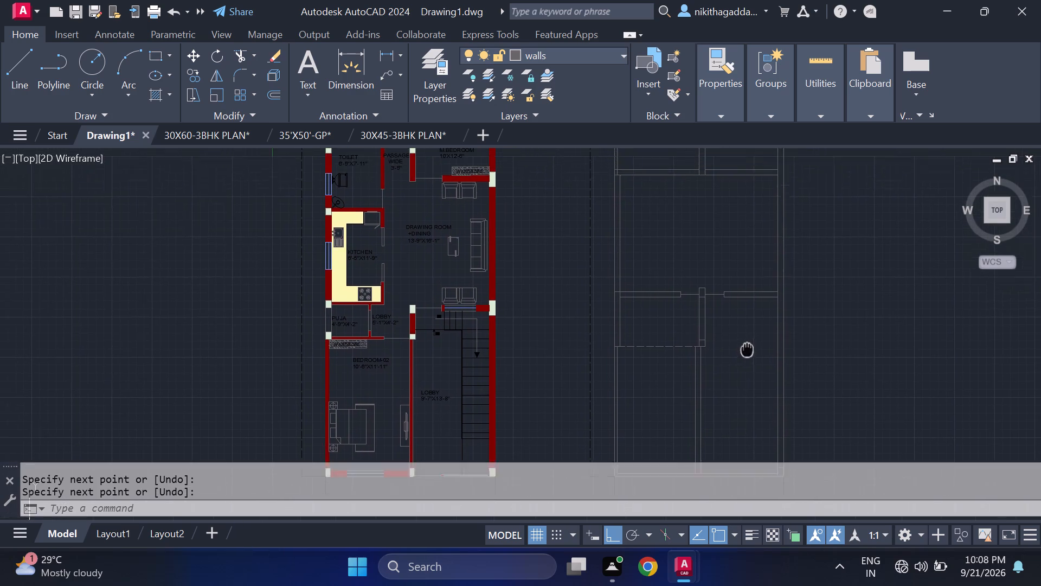
middle_click_drag(749, 357, 752, 378)
scroll(752, 324, "down", 1)
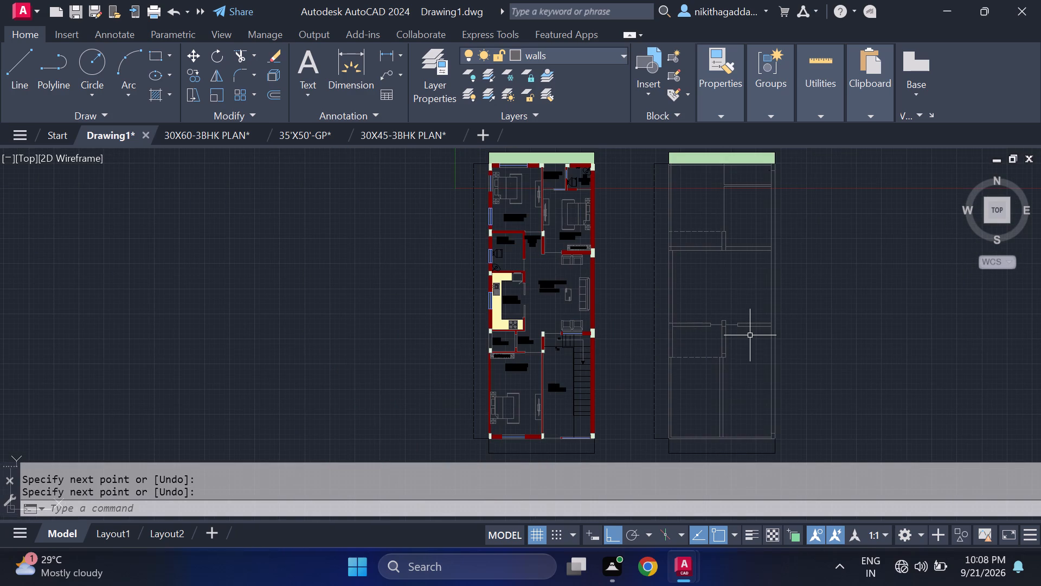
middle_click_drag(740, 329, 752, 283)
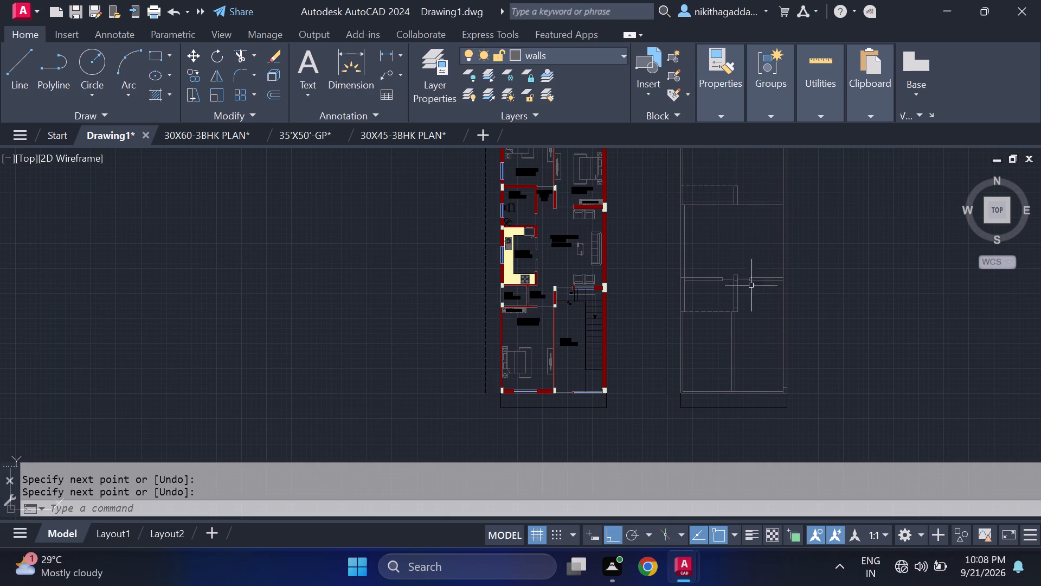
scroll(571, 286, "up", 2)
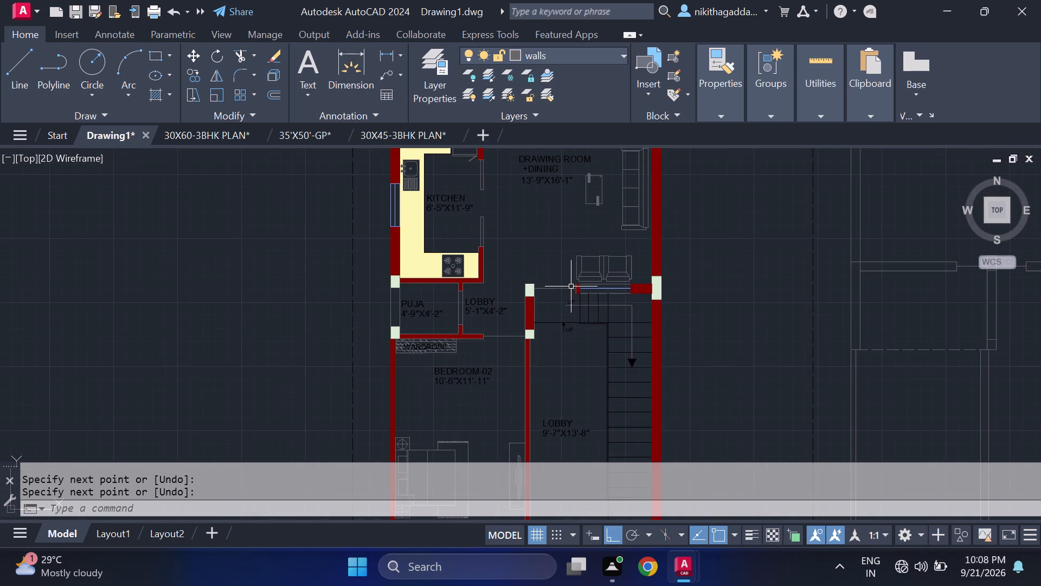
scroll(574, 286, "up", 2)
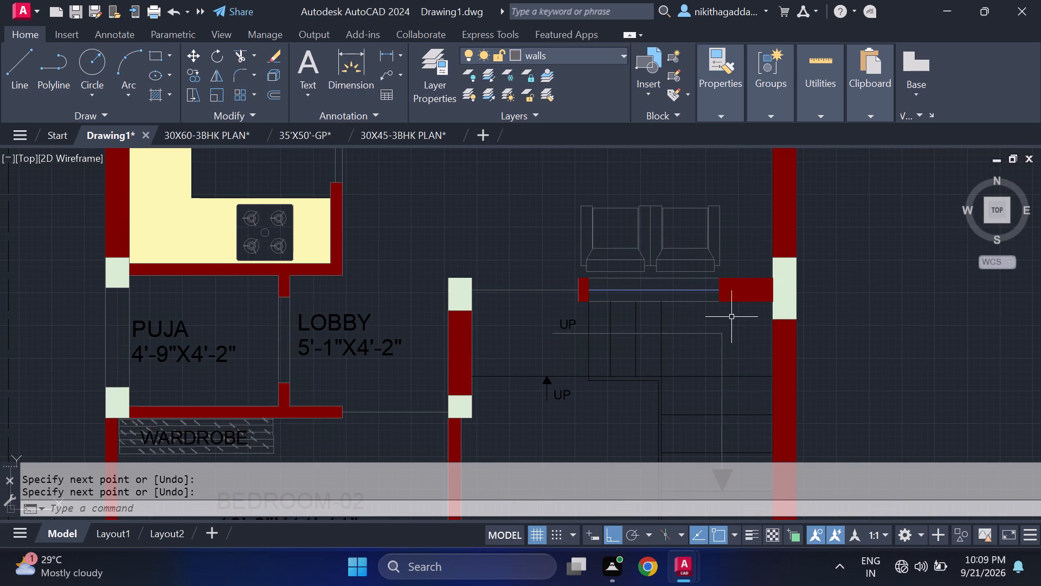
left_click(732, 317)
left_click(529, 400)
scroll(661, 398, "down", 2)
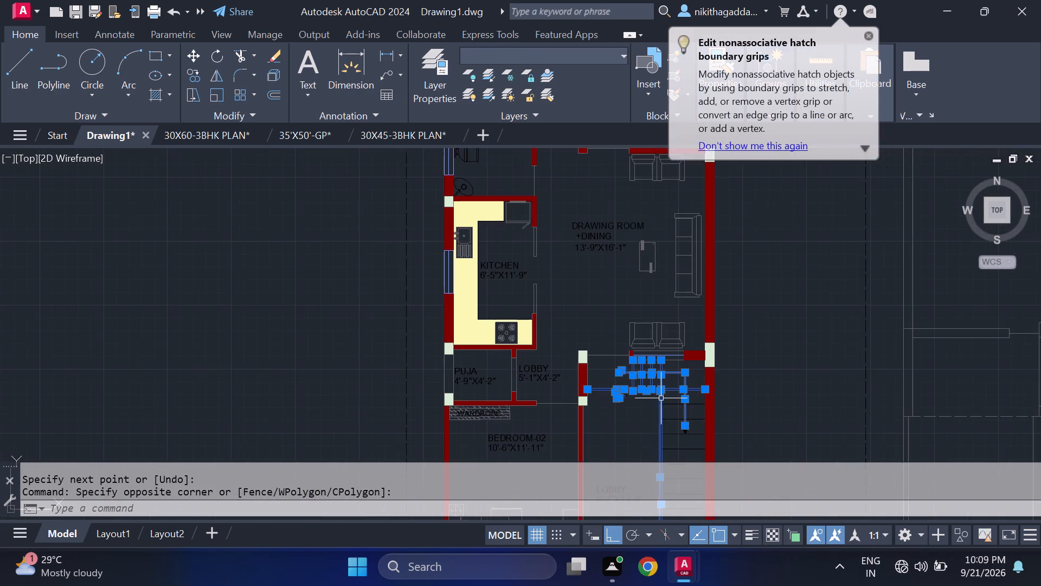
middle_click_drag(650, 403, 618, 303)
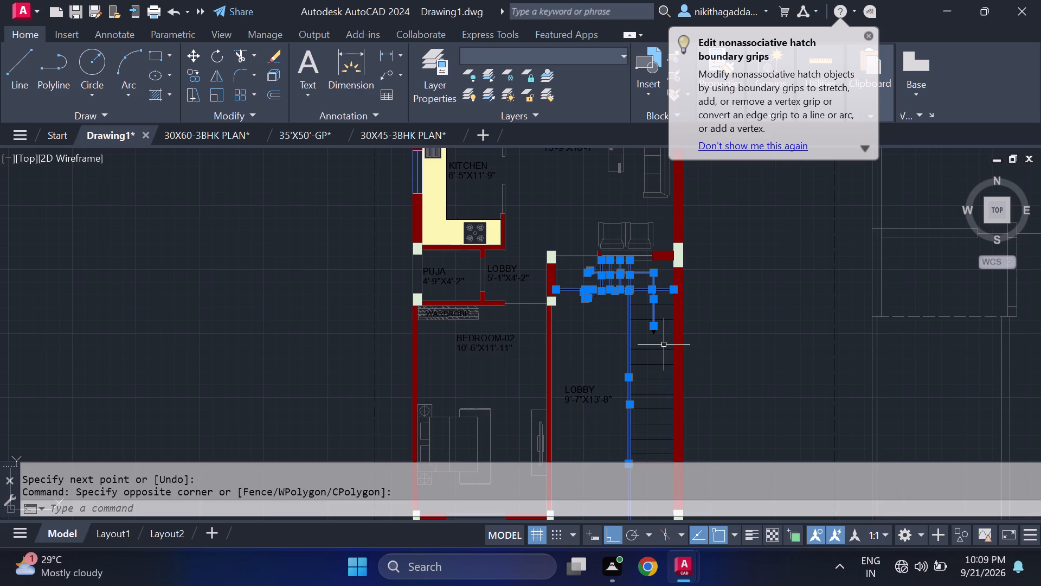
scroll(663, 346, "up", 2)
left_click(656, 224)
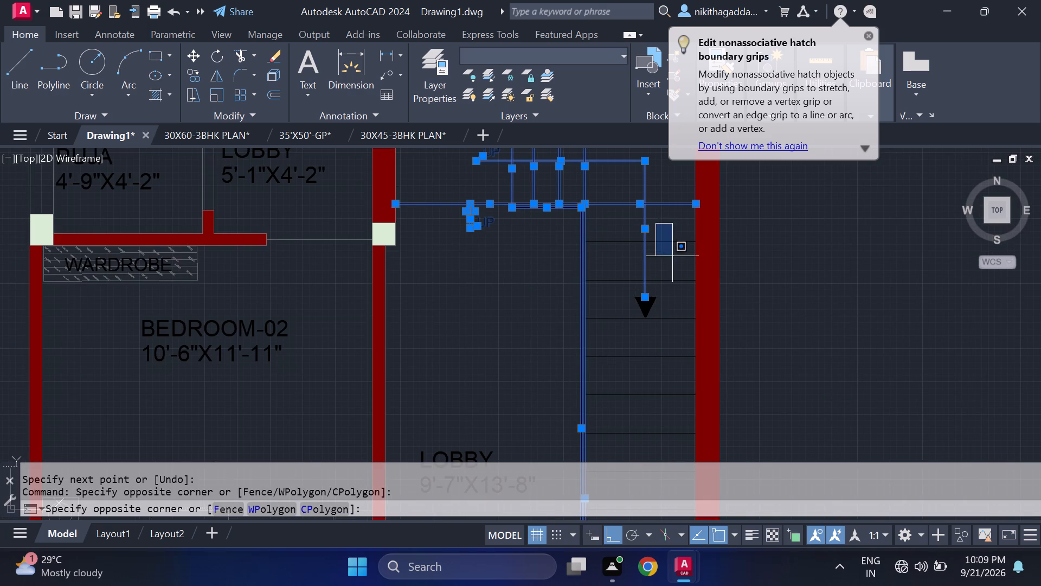
left_click(598, 432)
middle_click_drag(611, 400, 631, 265)
scroll(637, 292, "down", 1)
middle_click_drag(655, 340, 651, 305)
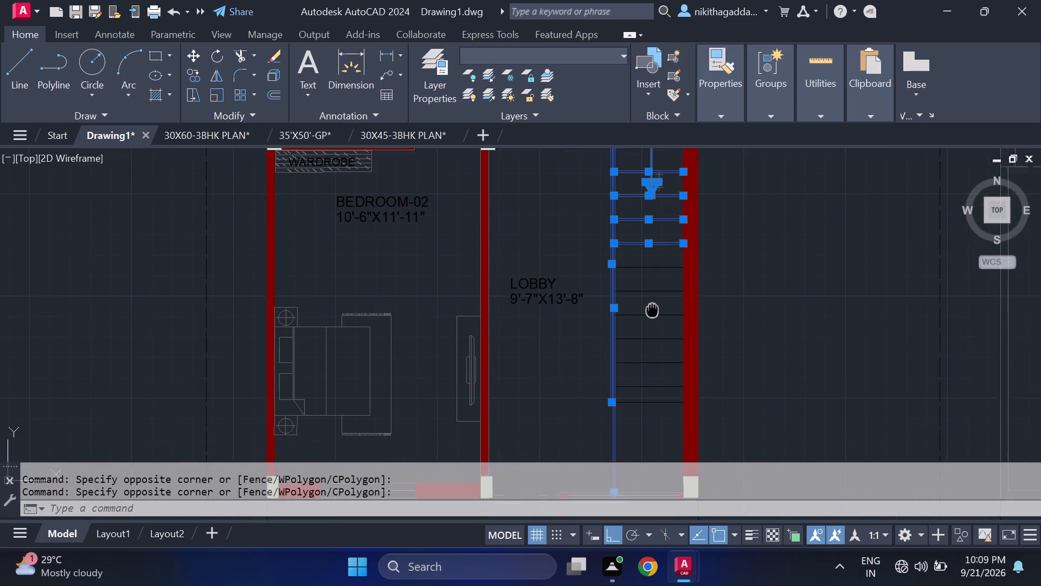
middle_click_drag(651, 305, 646, 276)
left_click(665, 220)
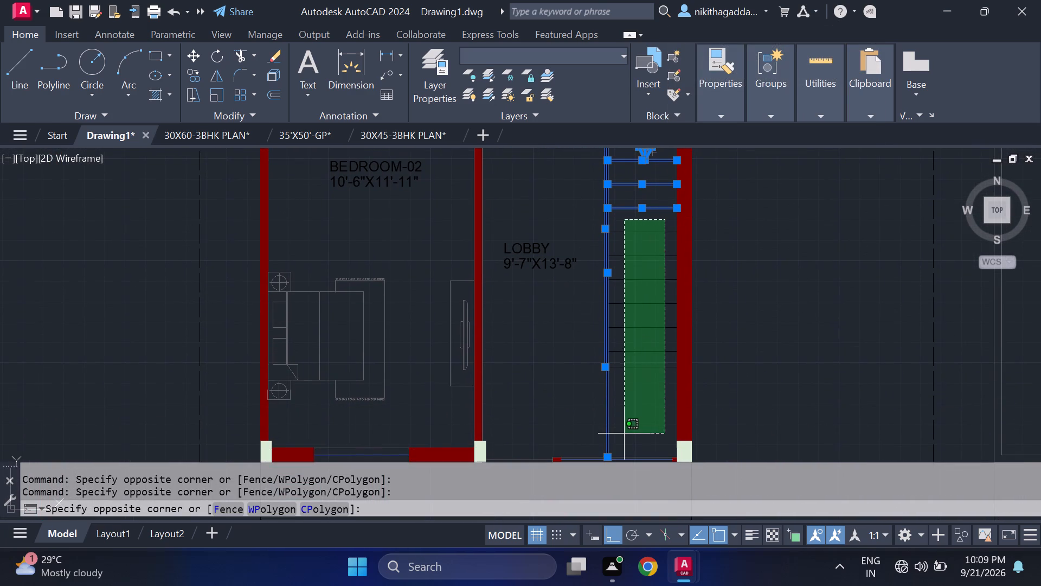
left_click(620, 426)
scroll(629, 405, "down", 1)
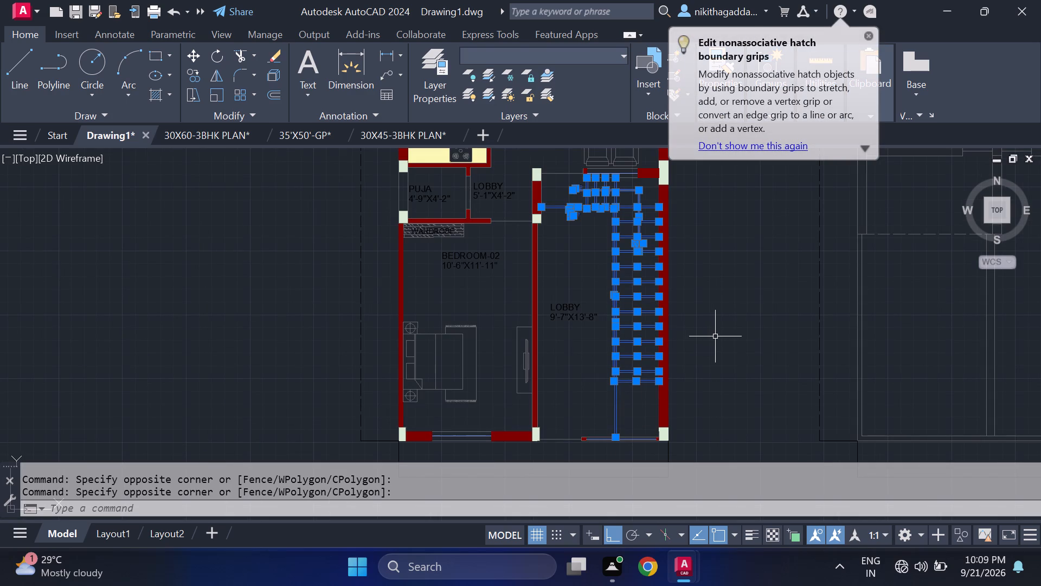
middle_click_drag(698, 329, 680, 381)
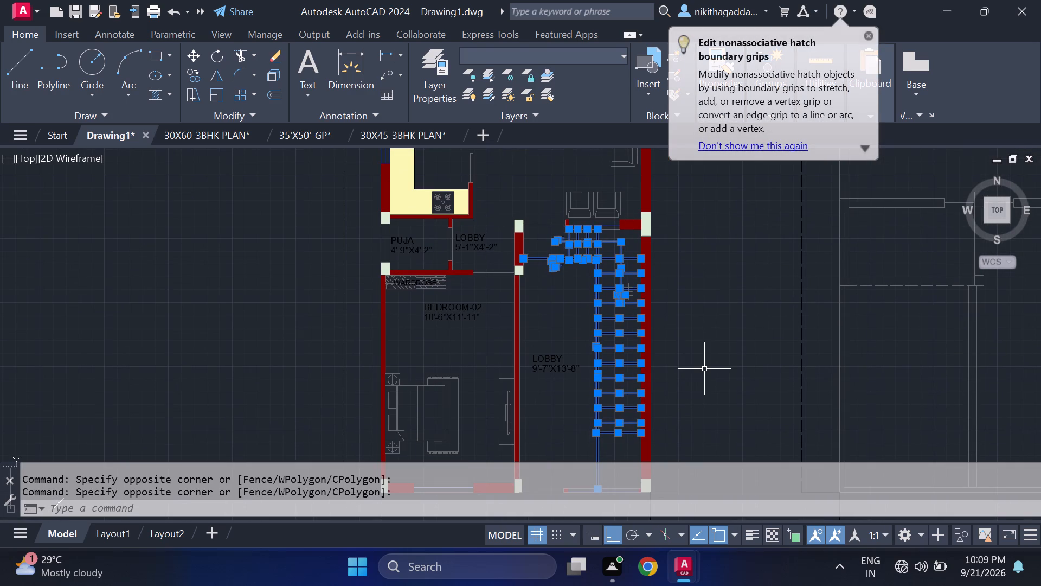
type("CO")
key("Return")
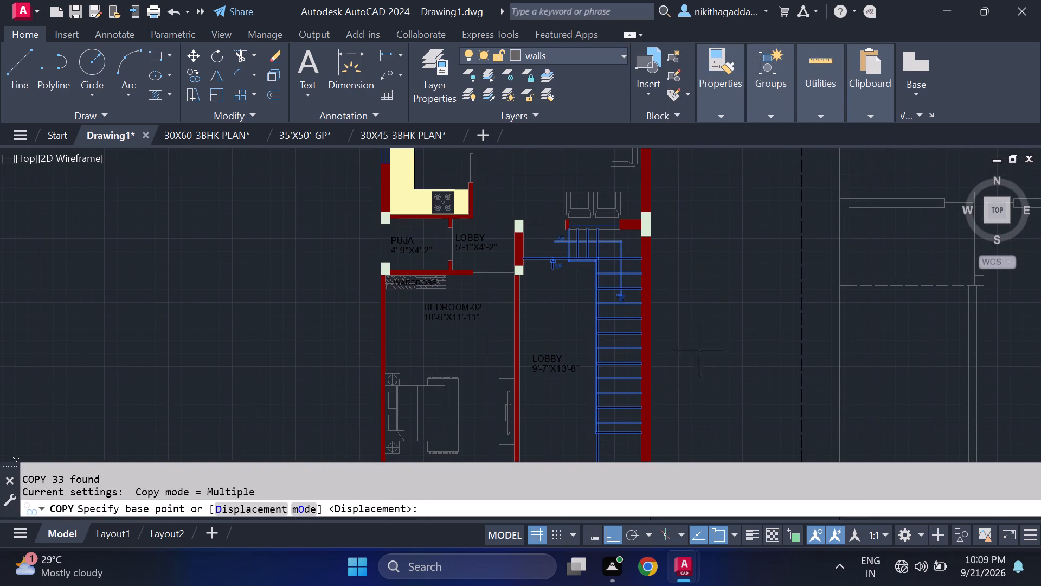
middle_click_drag(692, 342, 557, 309)
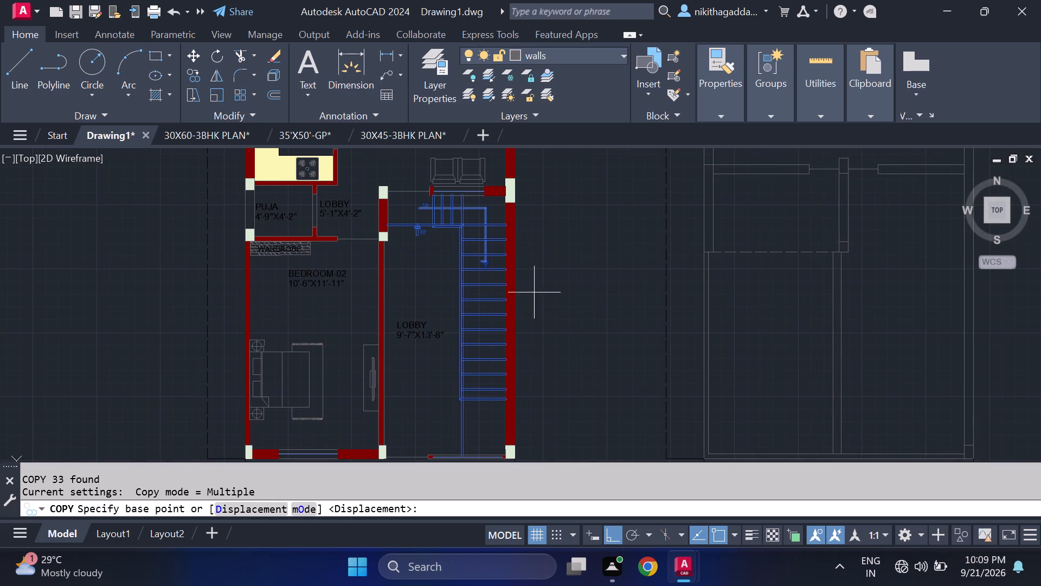
left_click(459, 451)
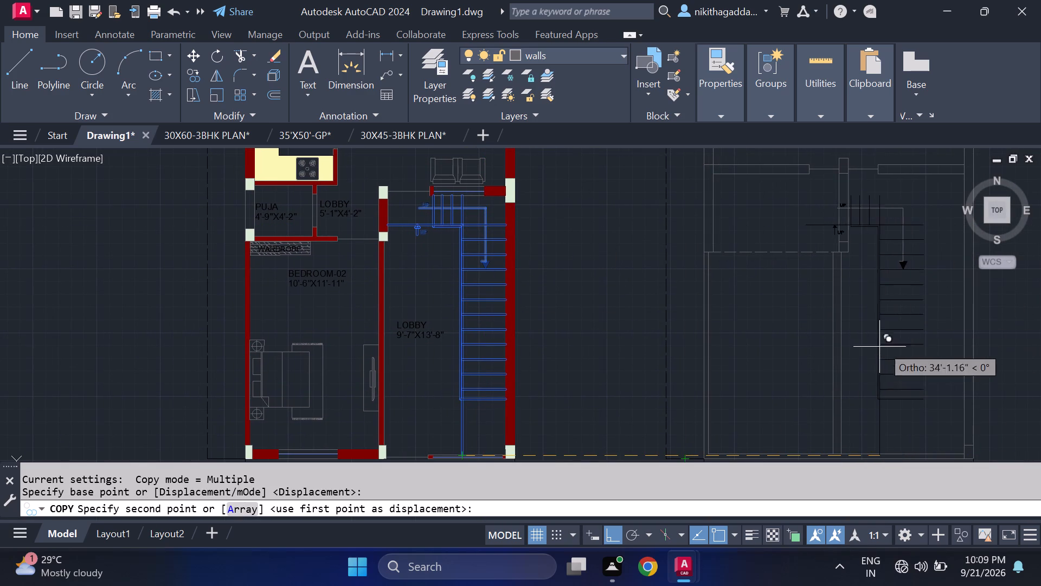
middle_click_drag(886, 343, 793, 296)
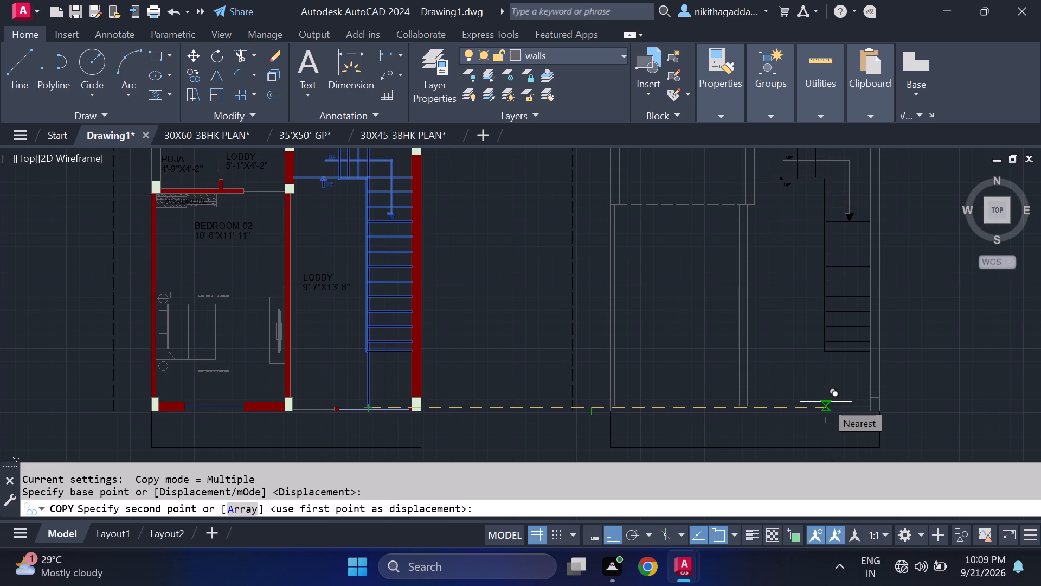
left_click(826, 402)
key("Escape")
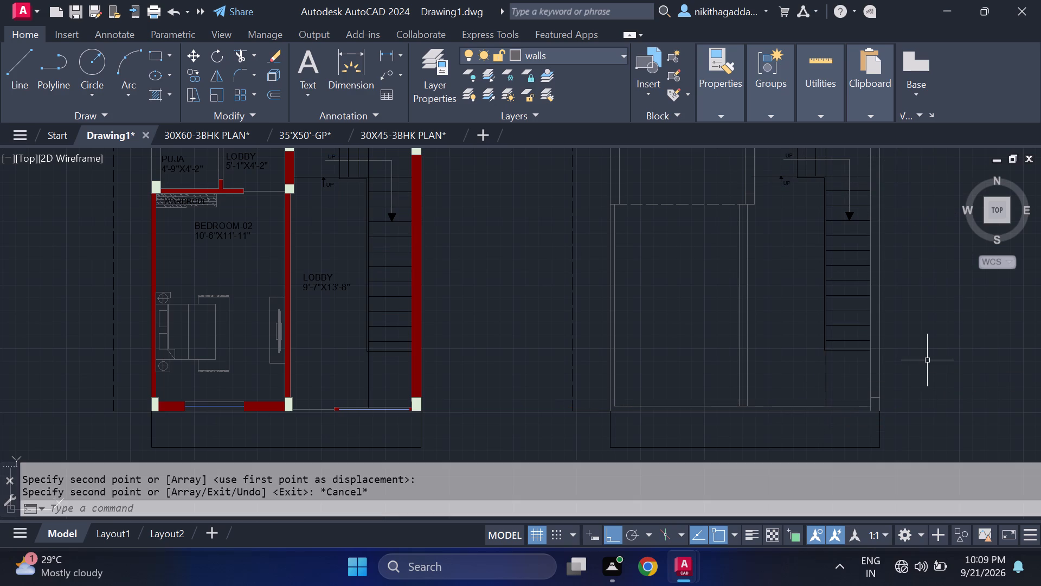
Move the whole copied staircase sideways so its lowest tread's outer end meets the inner face of the second plan's right wall.
scroll(854, 405, "up", 2)
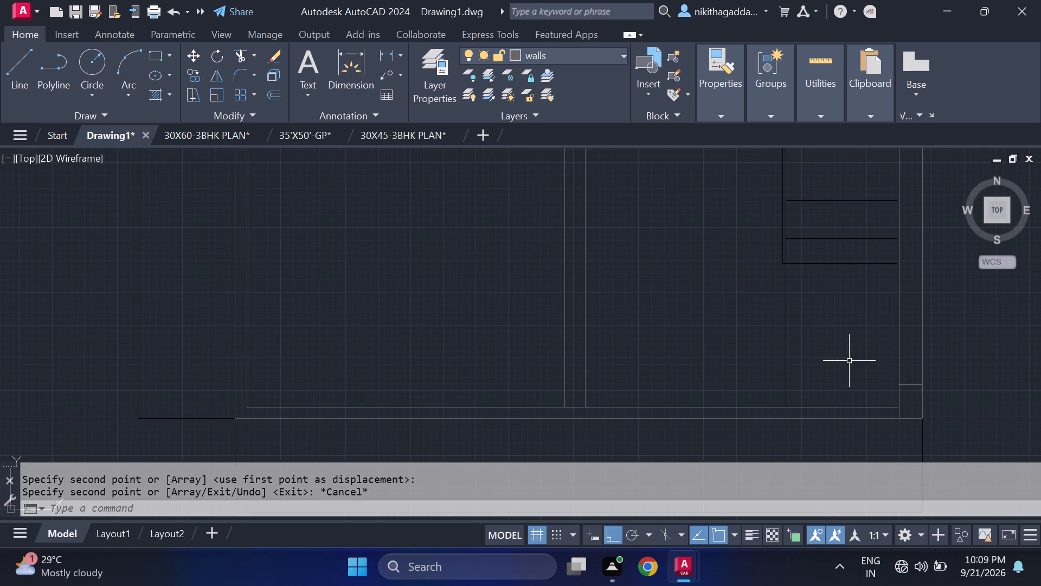
middle_click_drag(910, 292, 819, 348)
scroll(815, 322, "up", 3)
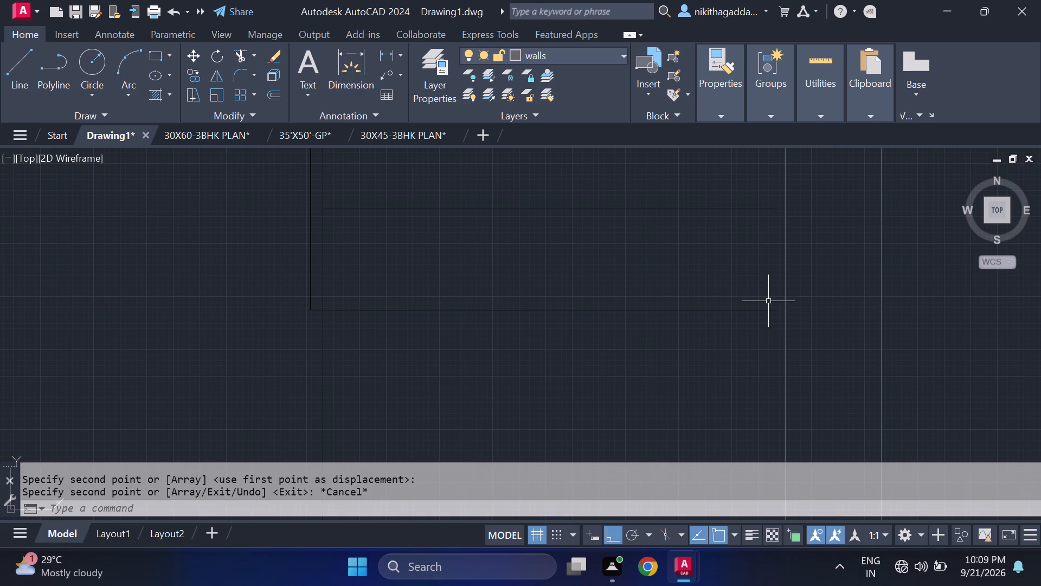
scroll(719, 224, "down", 3)
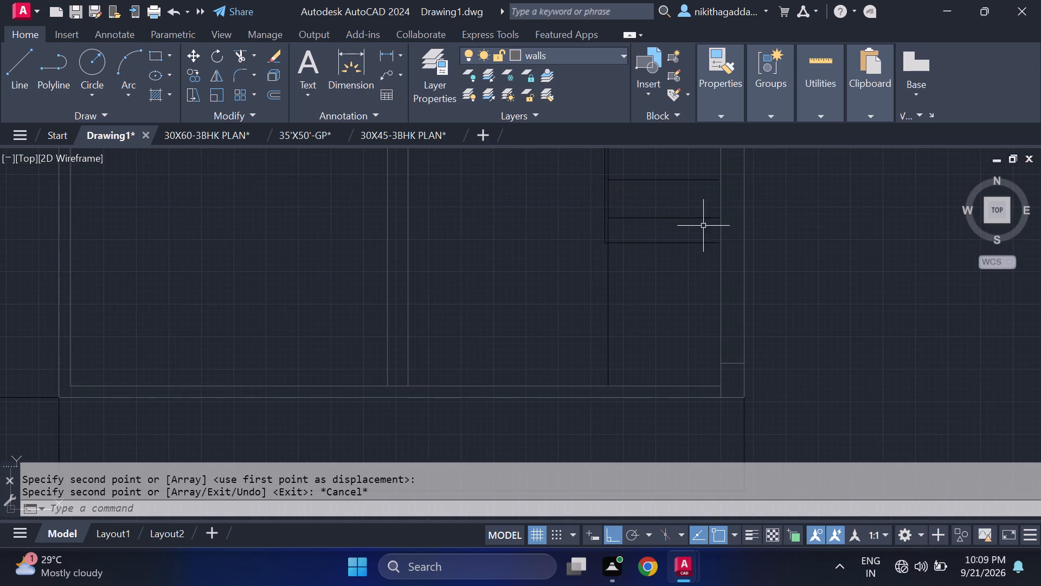
middle_click_drag(706, 234, 697, 347)
scroll(635, 253, "down", 3)
middle_click_drag(641, 246, 653, 309)
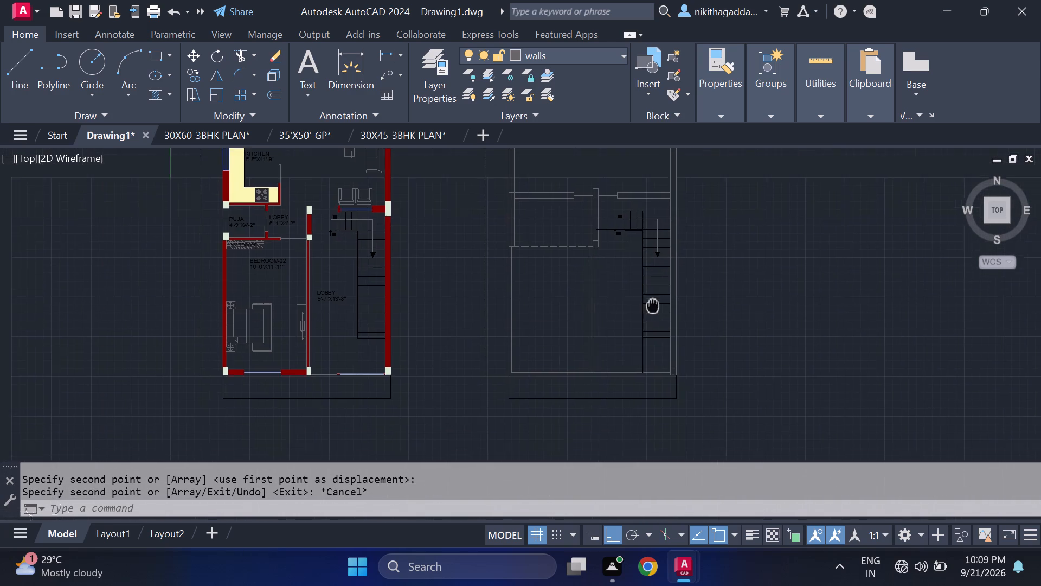
middle_click_drag(653, 309, 653, 313)
scroll(642, 237, "up", 1)
left_click(646, 210)
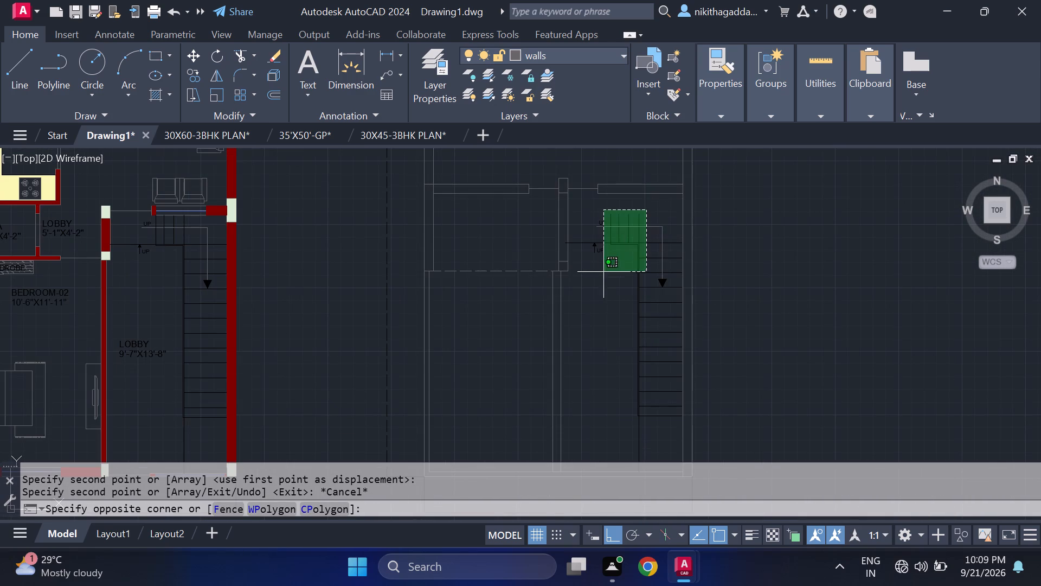
left_click(580, 307)
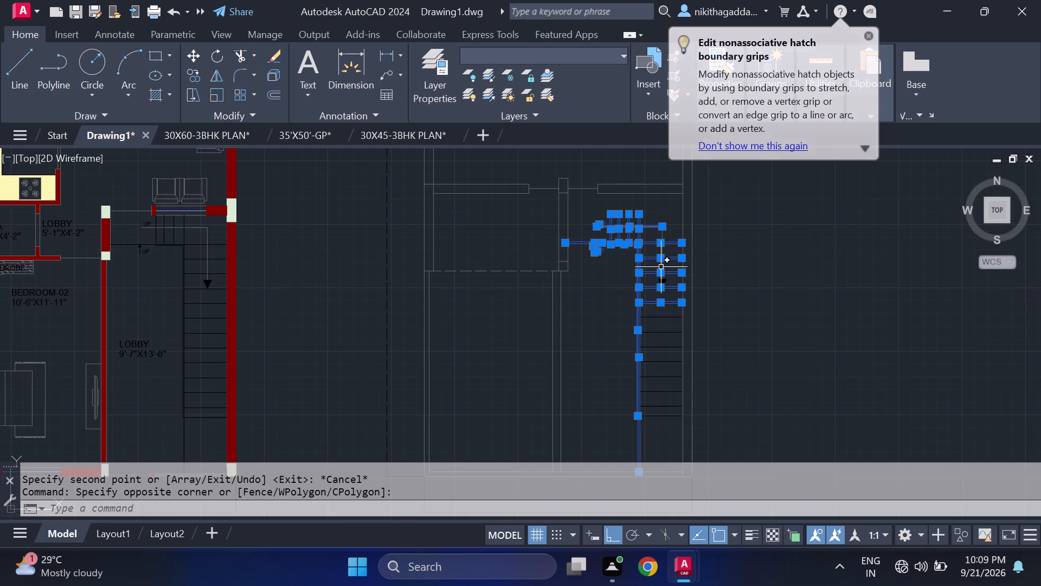
scroll(643, 282, "up", 1)
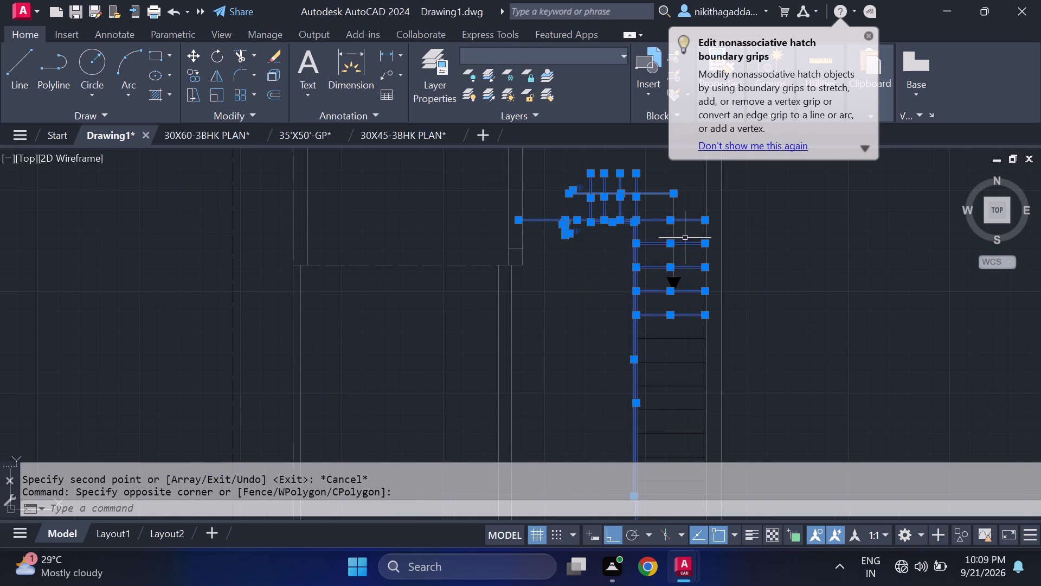
left_click(686, 203)
left_click(557, 372)
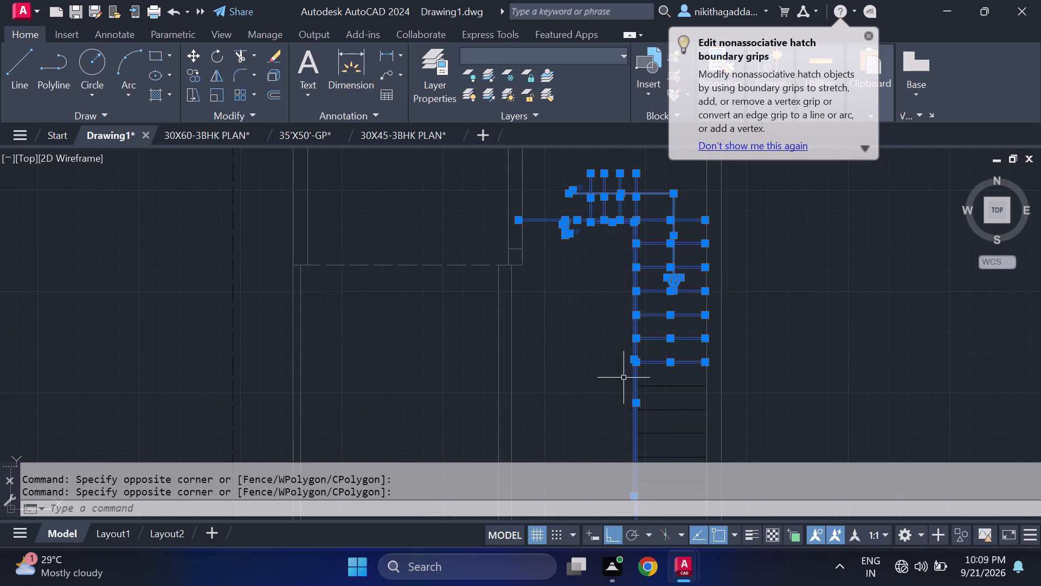
middle_click_drag(670, 342, 618, 230)
left_click_drag(631, 264, 622, 273)
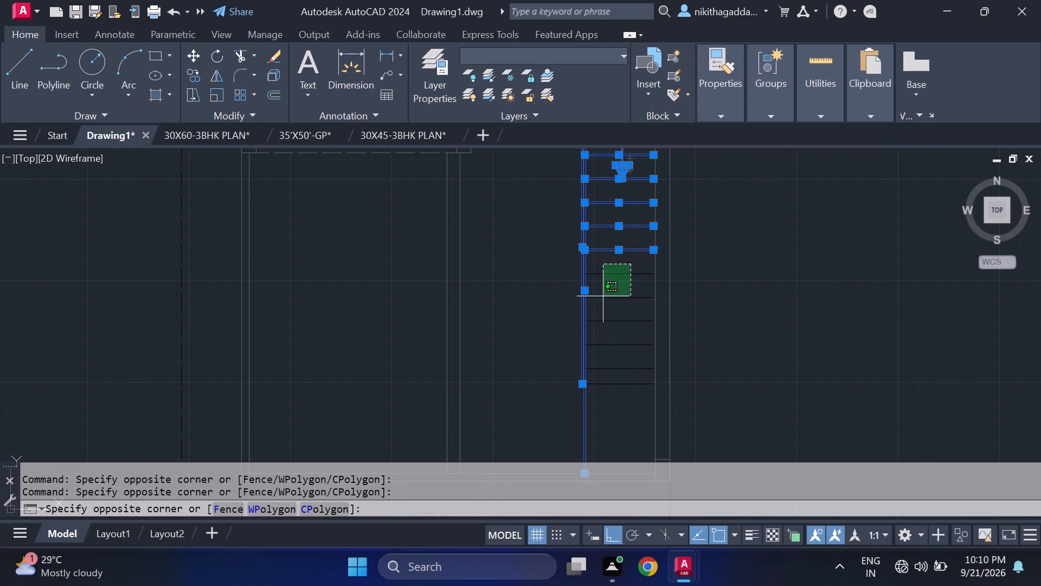
left_click(570, 407)
middle_click_drag(592, 411, 592, 340)
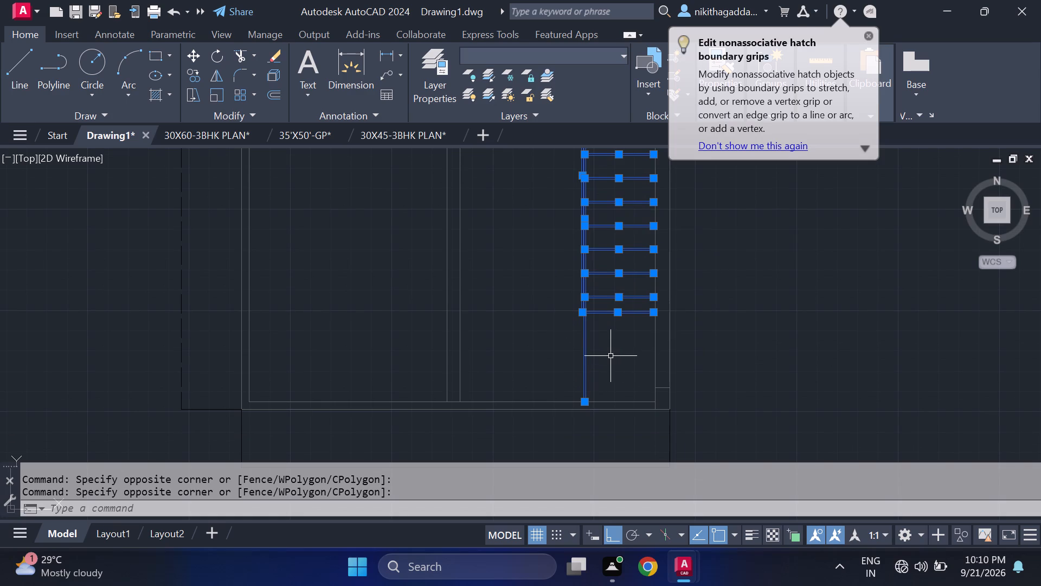
key("m")
key("Return")
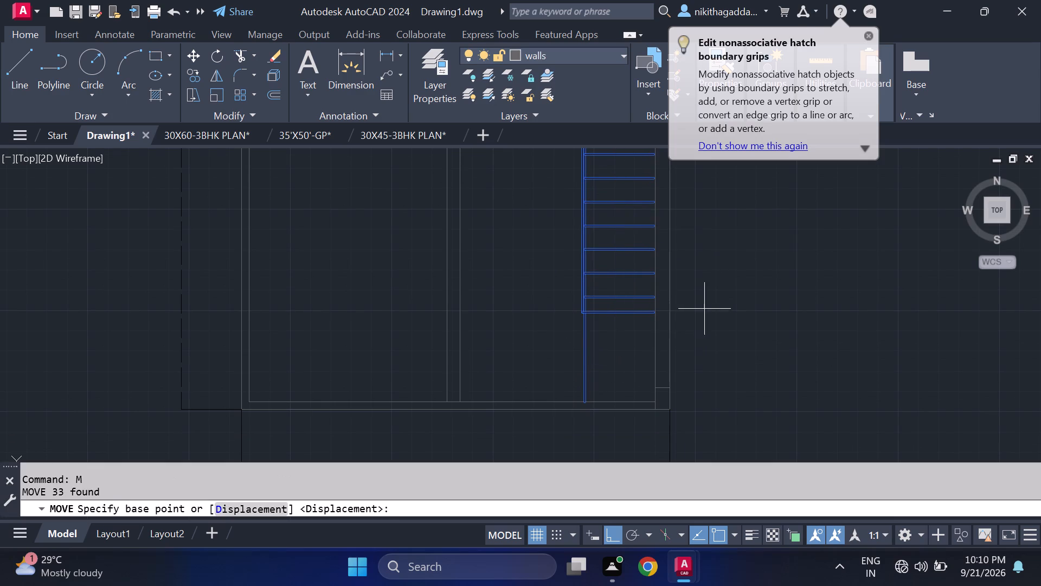
scroll(667, 301, "up", 2)
left_click(634, 333)
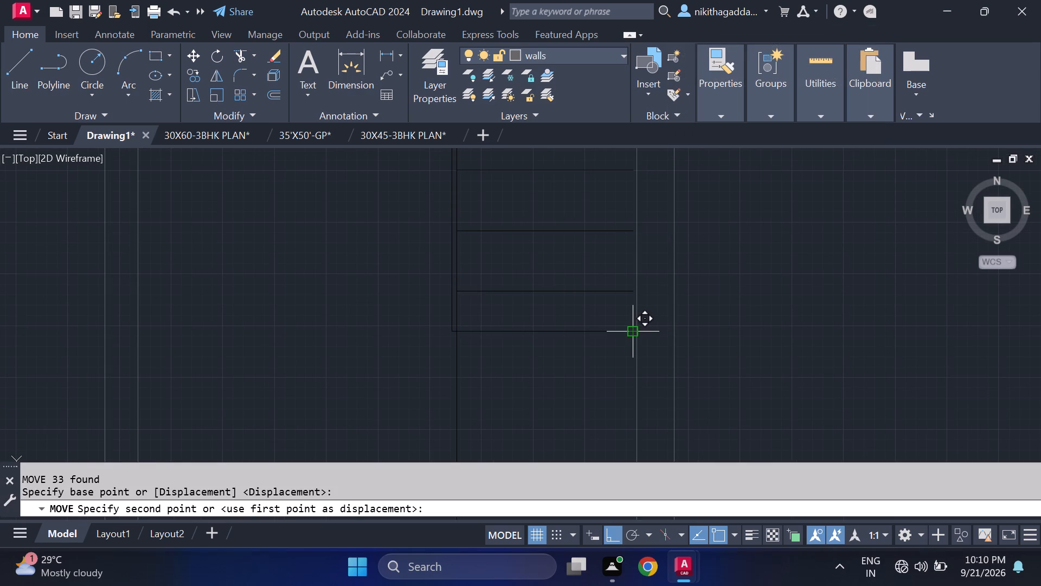
left_click(640, 335)
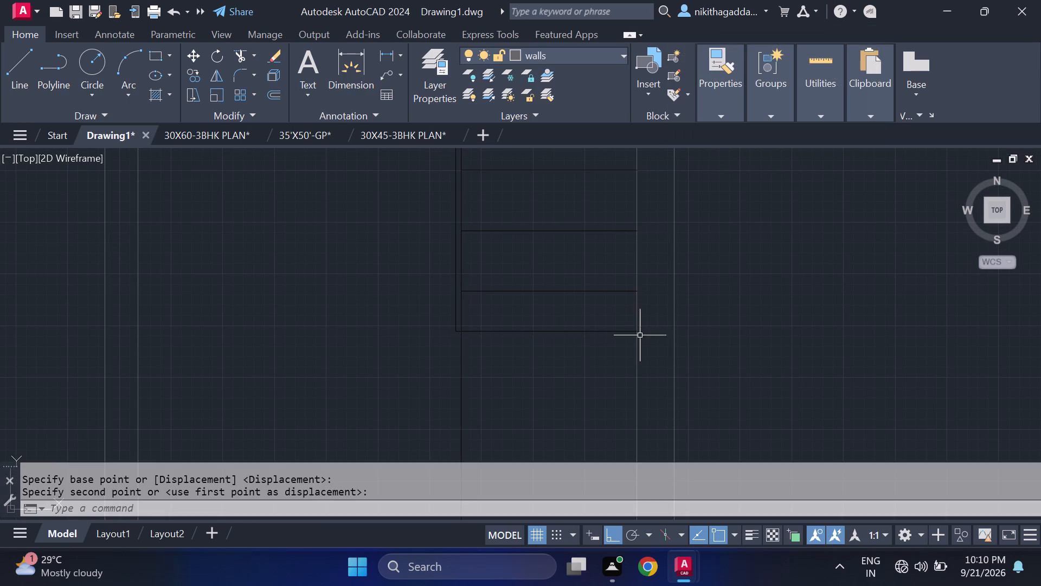
Examine the copied staircase's landing and upper treads against the second plan's surrounding walls and the finished plan.
scroll(760, 341, "down", 4)
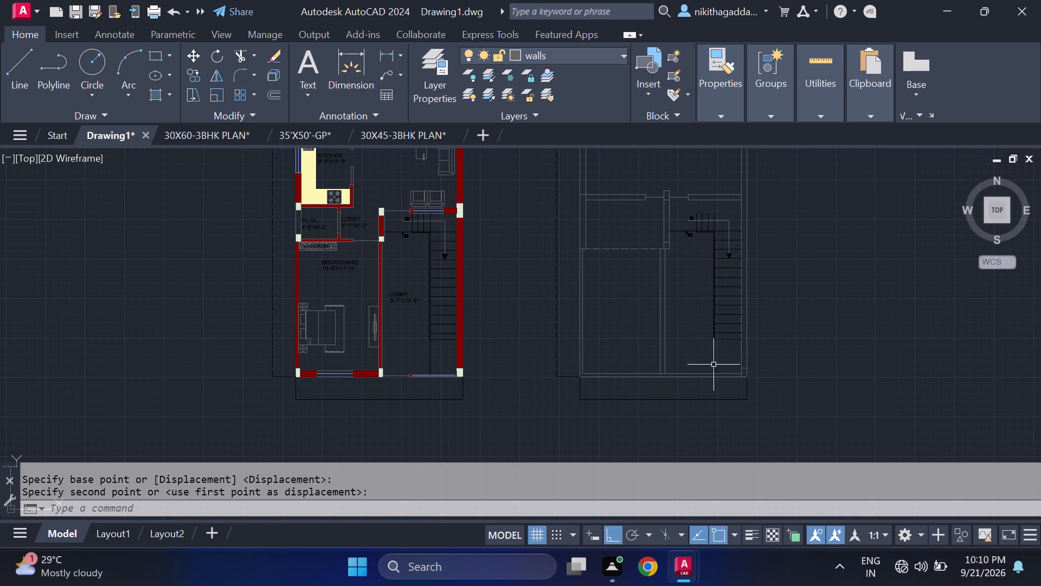
scroll(696, 370, "up", 4)
scroll(824, 396, "down", 4)
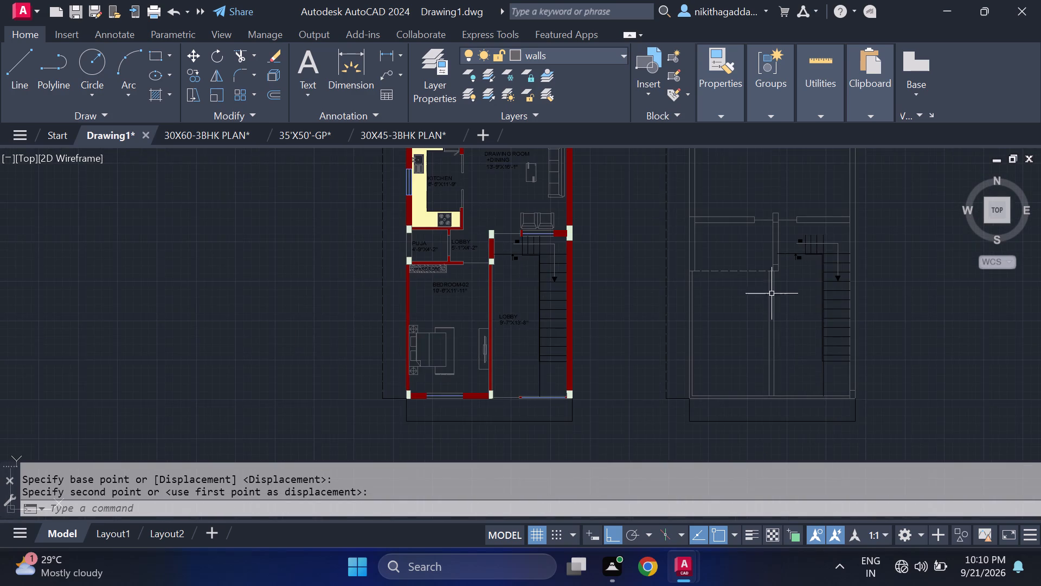
middle_click_drag(772, 292, 732, 406)
scroll(789, 338, "up", 3)
scroll(797, 371, "down", 2)
middle_click_drag(798, 410, 797, 409)
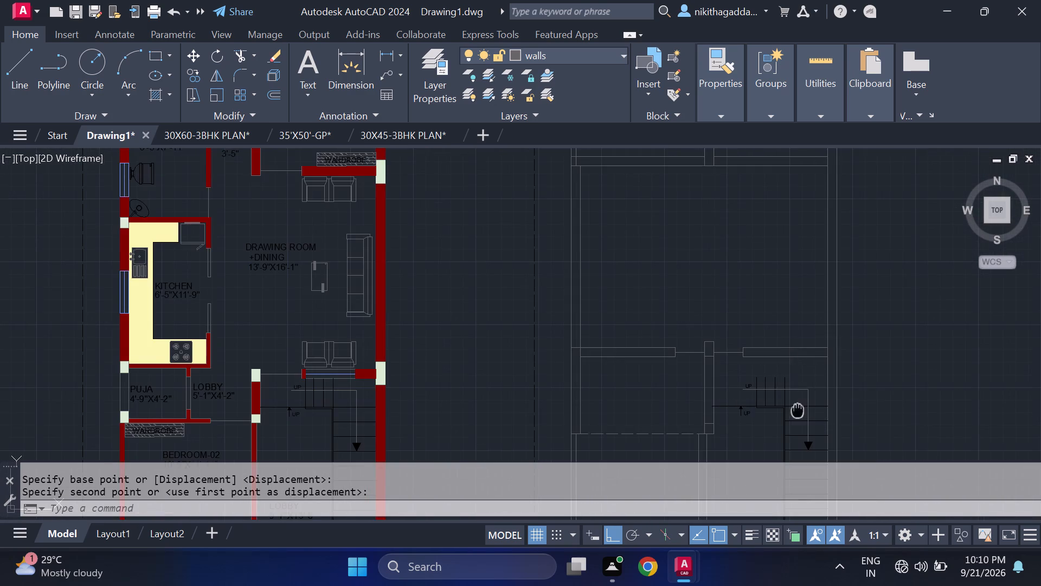
middle_click_drag(797, 409, 779, 337)
scroll(766, 336, "up", 2)
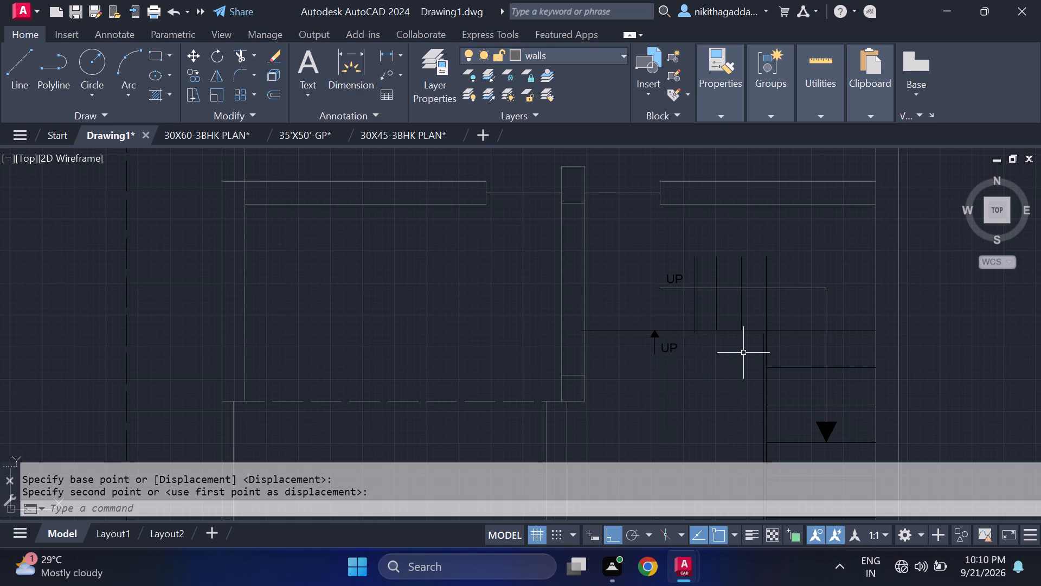
Extend the four vertical tread lines of the copied staircase's upper flight to the lower face of the wall above.
scroll(743, 352, "down", 1)
middle_click_drag(739, 330, 706, 204)
middle_click_drag(732, 257, 739, 370)
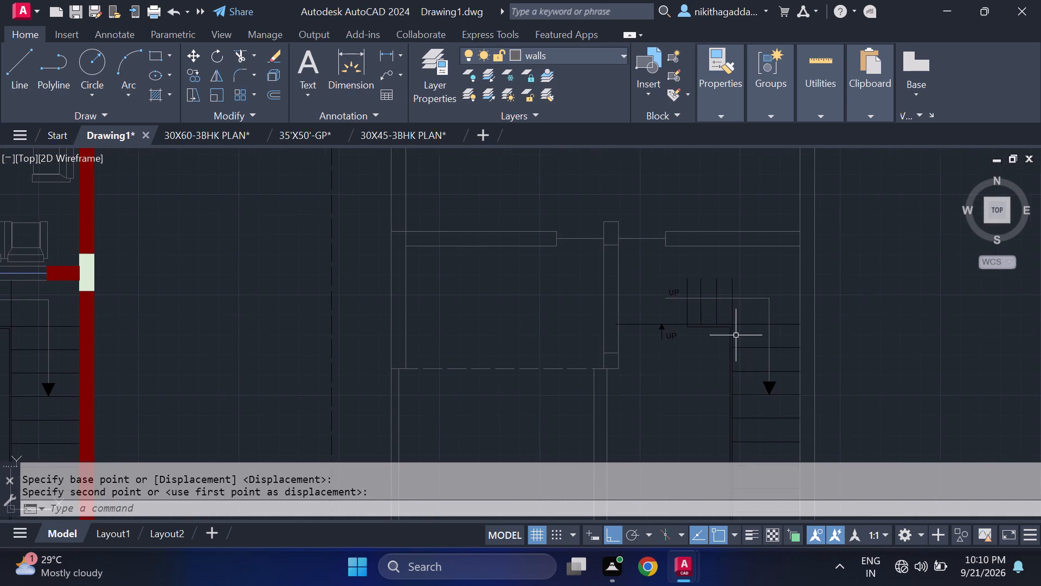
scroll(736, 335, "up", 1)
type("EX")
key("Return")
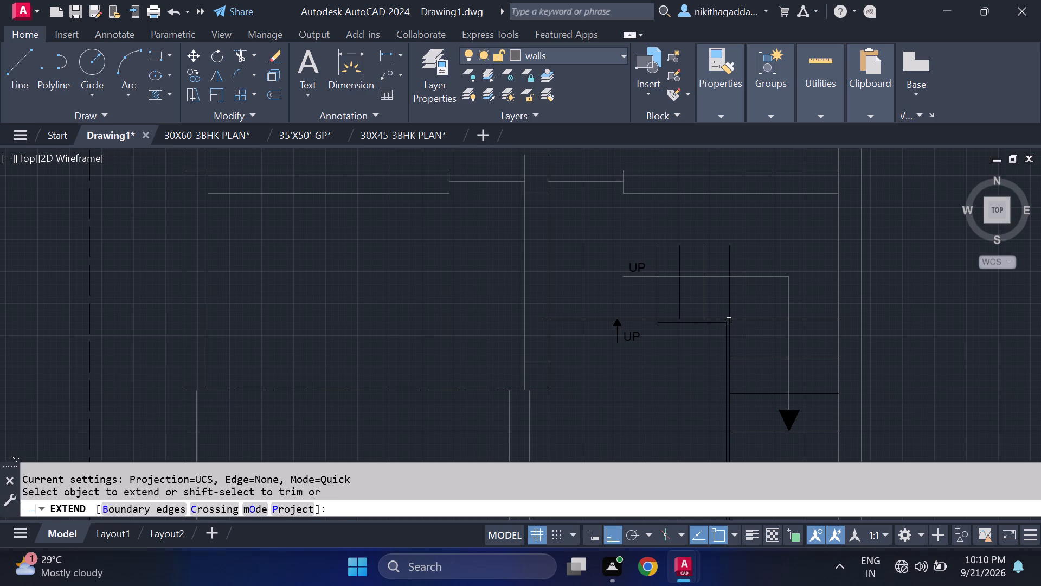
left_click(659, 259)
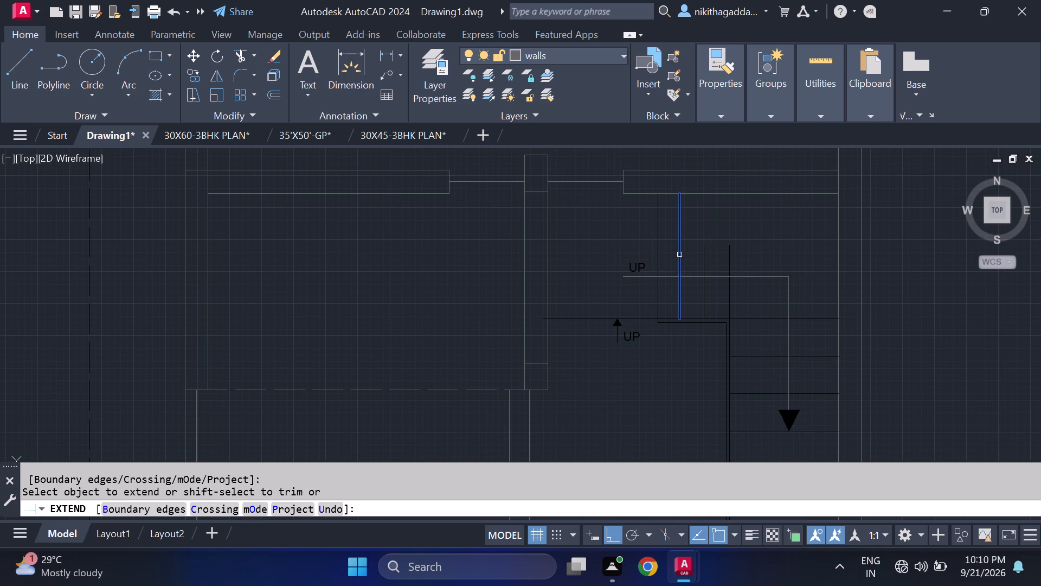
left_click(679, 254)
left_click(705, 261)
left_click(727, 261)
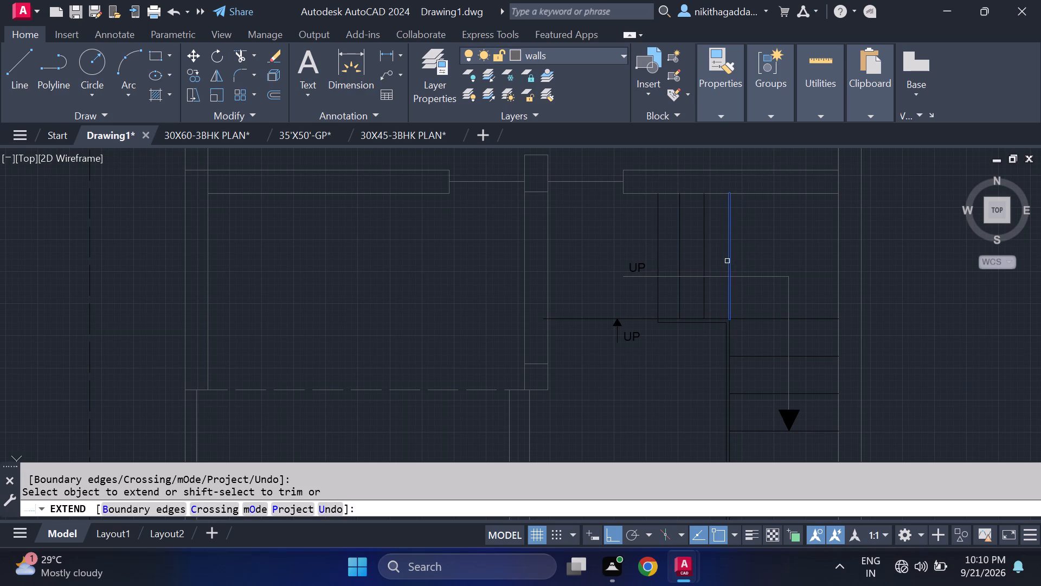
scroll(770, 265, "down", 3)
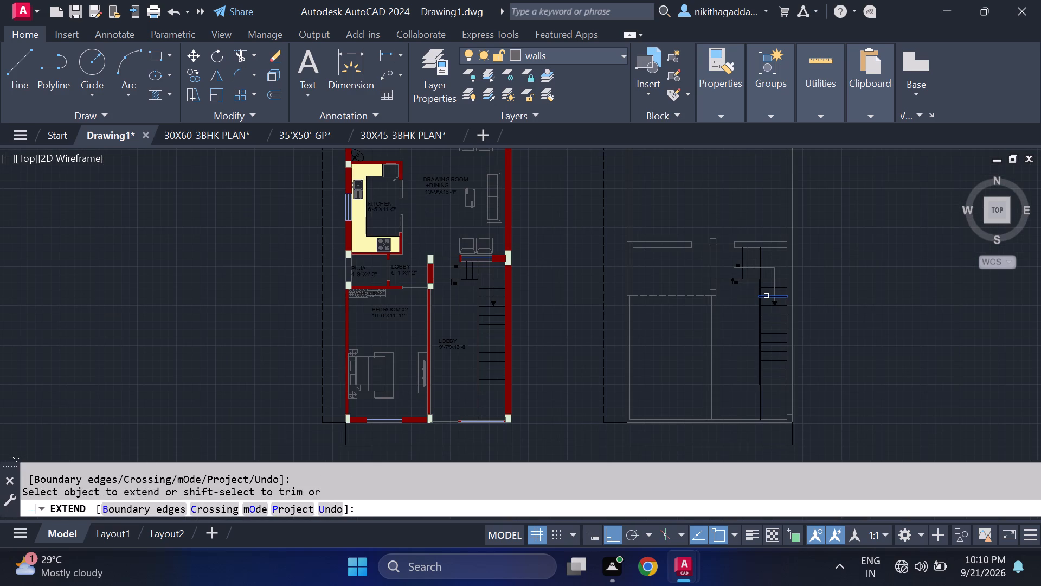
key("Escape")
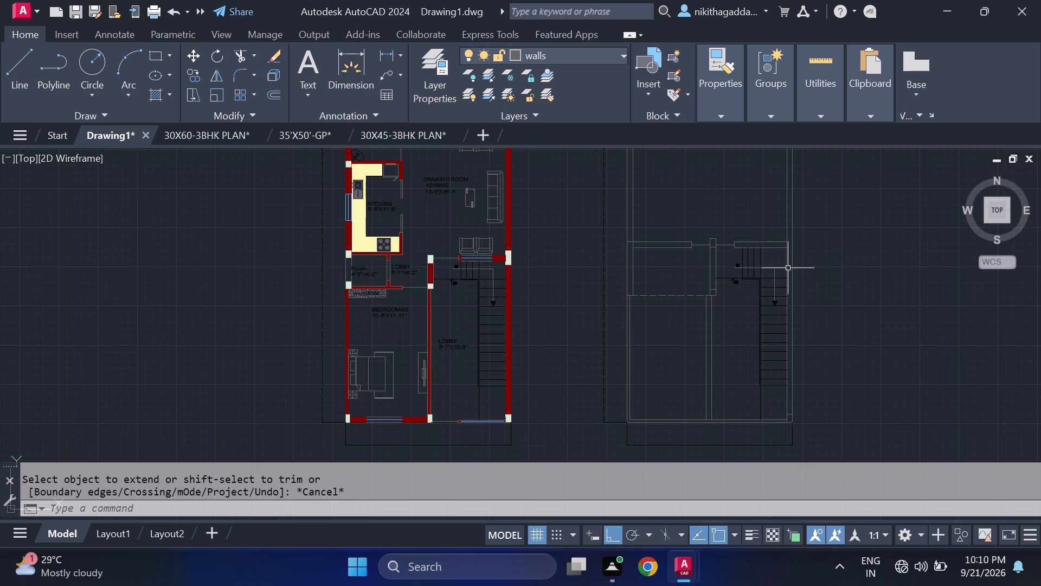
Delete the lower UP label, its small arrow and the long horizontal line beside the second plan's stair landing.
scroll(753, 290, "up", 3)
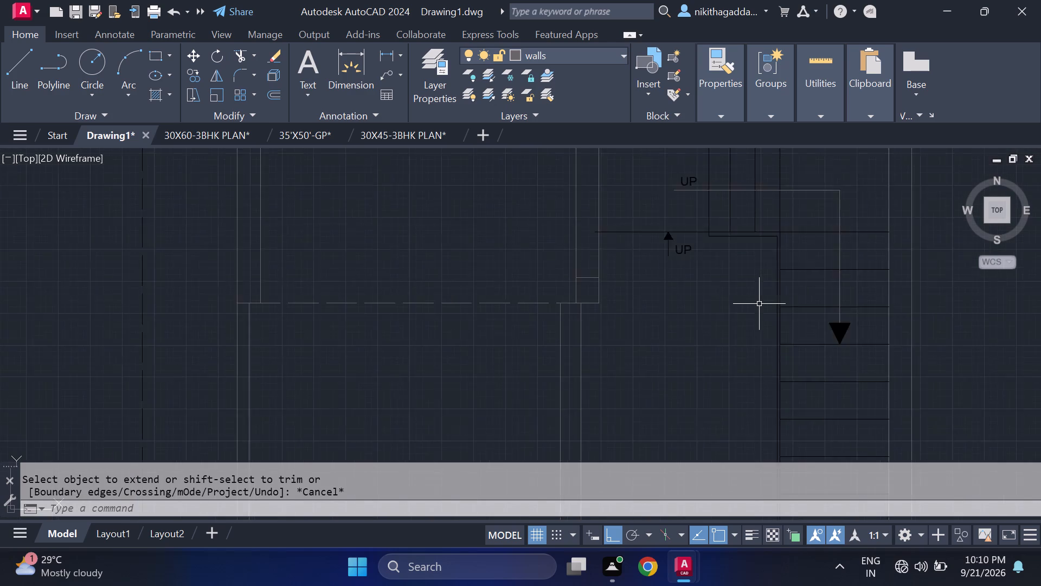
scroll(759, 304, "up", 1)
middle_click_drag(710, 312, 712, 394)
left_click(627, 254)
left_click(579, 298)
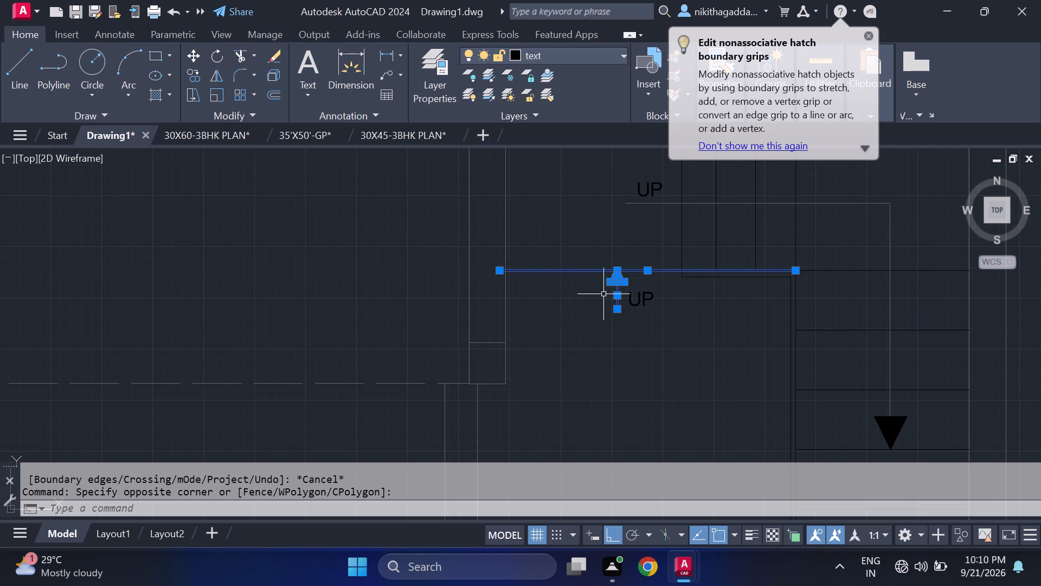
left_click_drag(674, 289, 665, 294)
left_click(618, 321)
key("Delete")
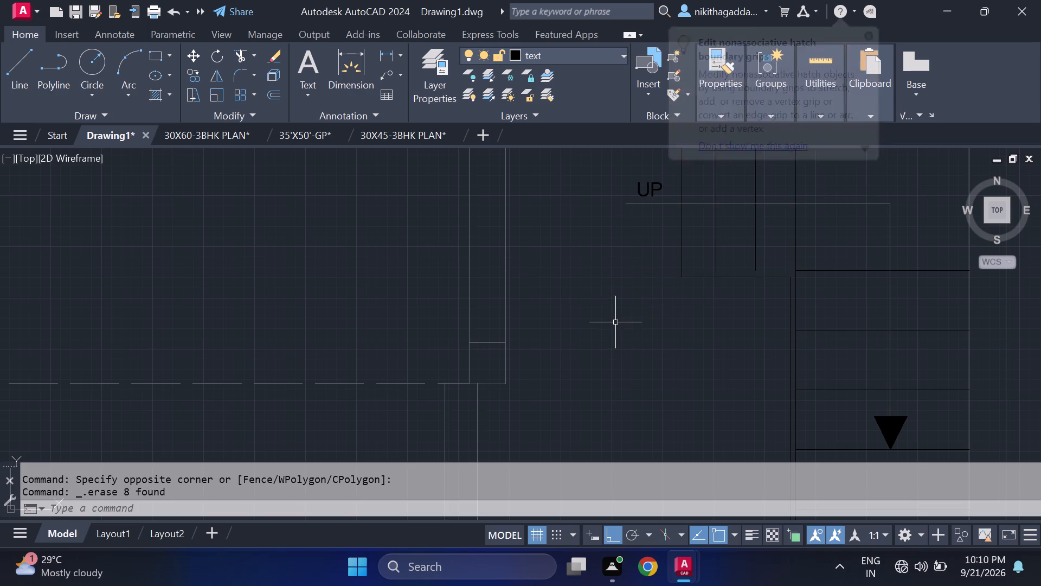
Mirror the second plan's L-shaped stair direction arrow about a horizontal line just below its arrowhead, keeping the original.
scroll(619, 322, "down", 2)
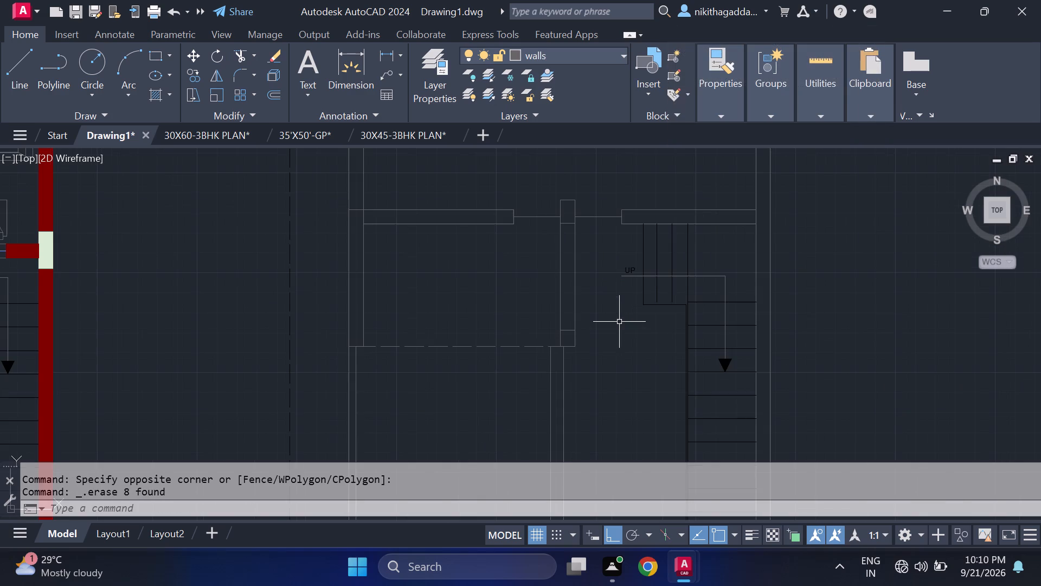
middle_click_drag(632, 346, 599, 319)
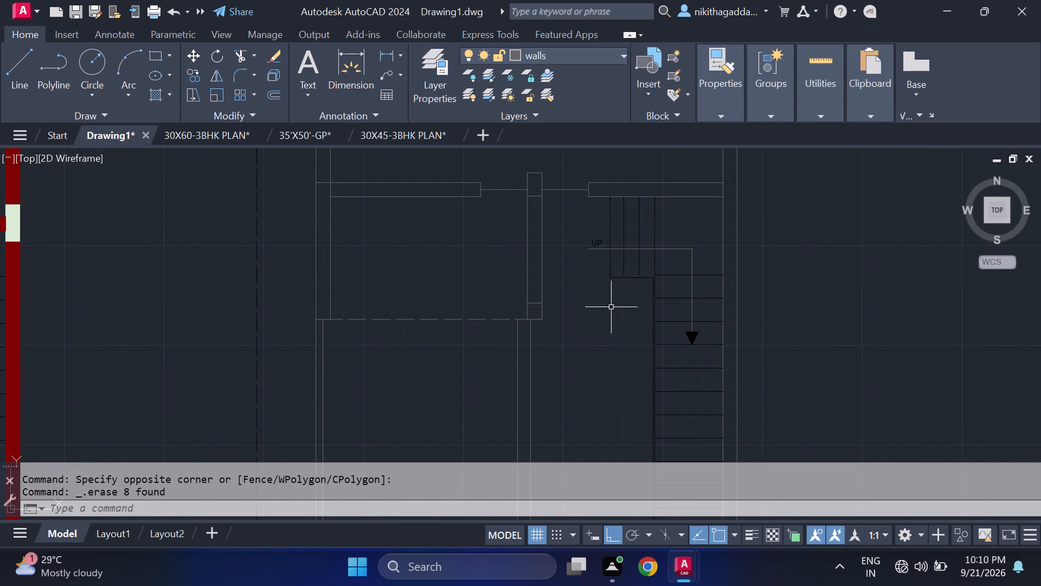
left_click(702, 248)
left_click(678, 268)
scroll(692, 323, "up", 3)
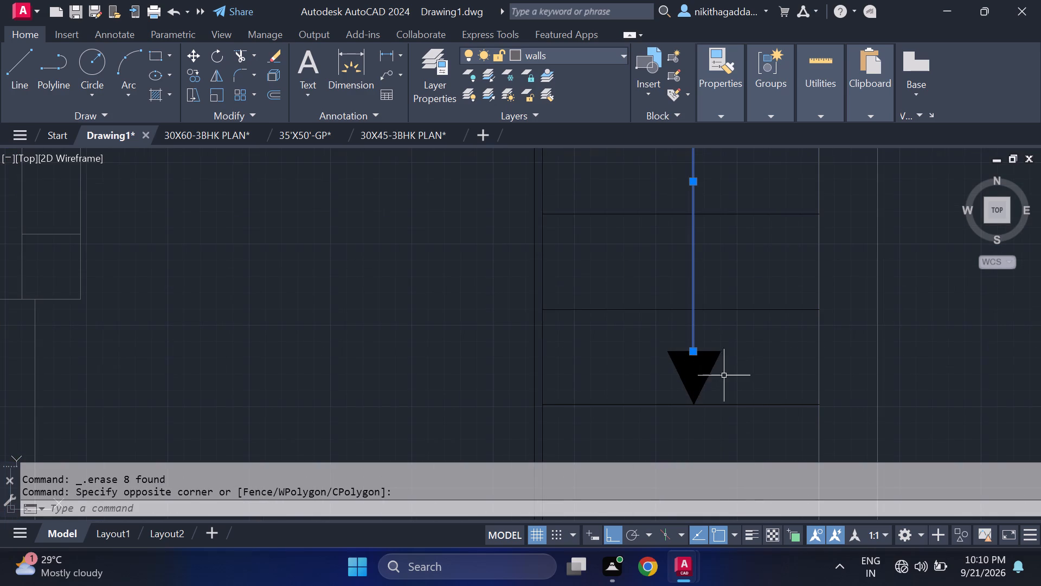
left_click(752, 344)
left_click(650, 388)
scroll(696, 383, "down", 4)
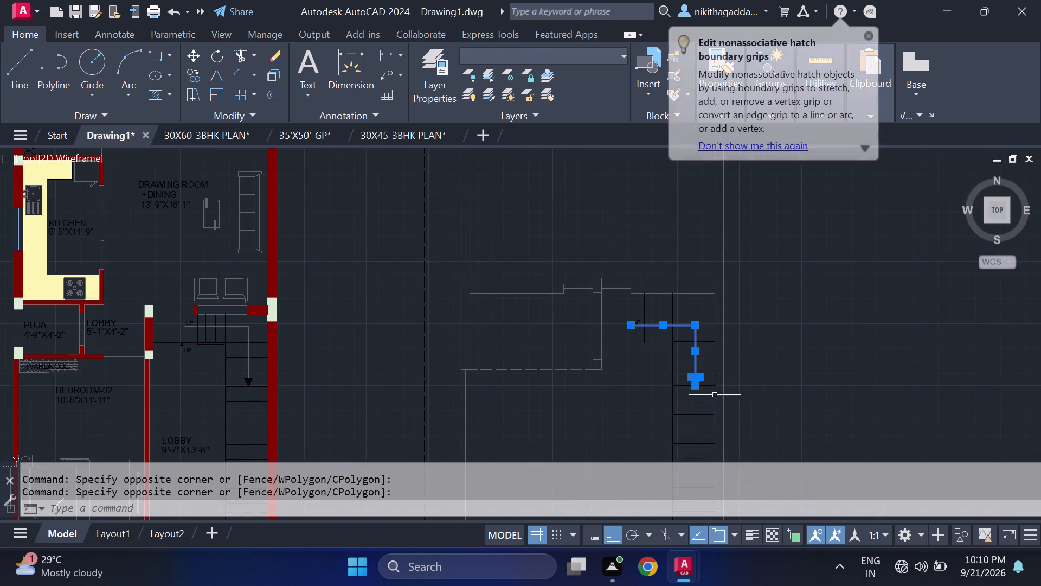
middle_click_drag(809, 402, 778, 285)
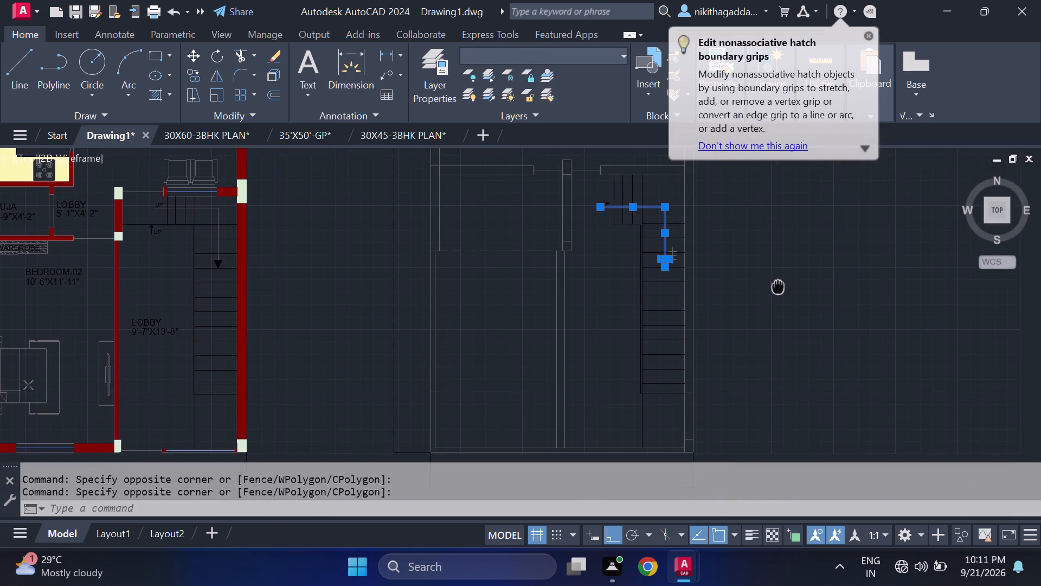
middle_click_drag(778, 285, 773, 297)
type("MI")
key("Return")
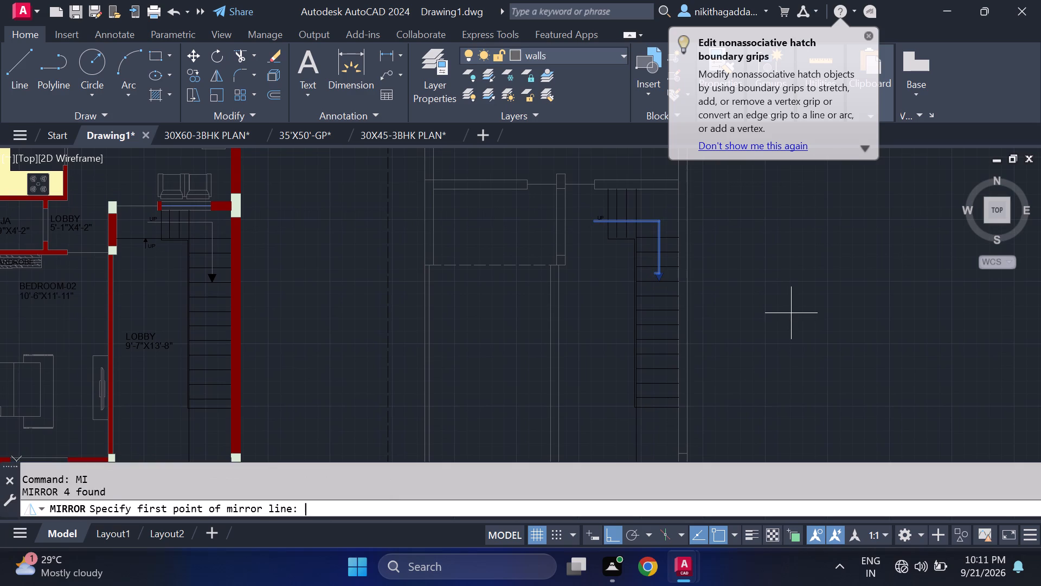
scroll(665, 314, "up", 2)
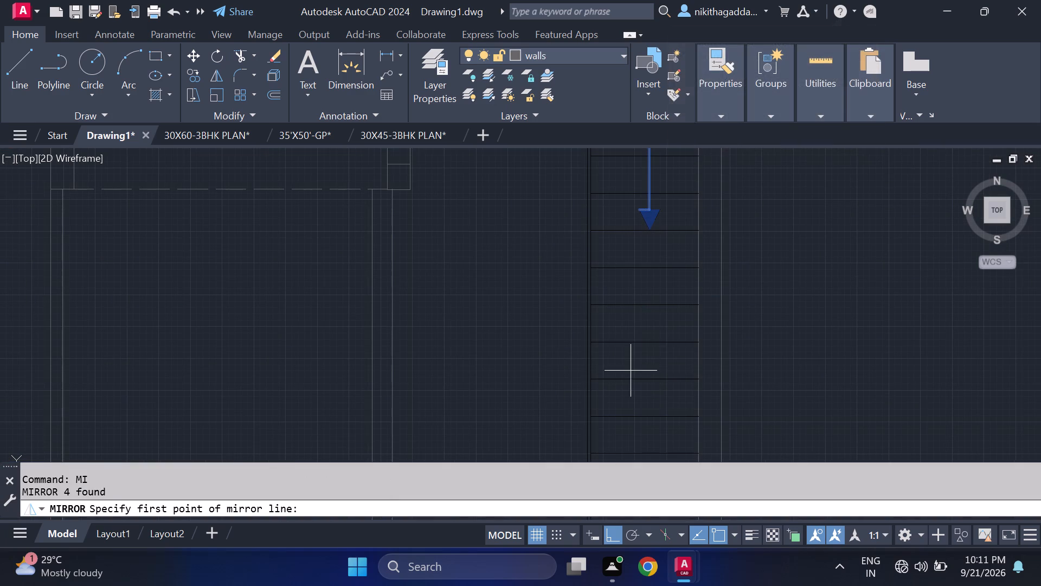
middle_click_drag(635, 352, 635, 308)
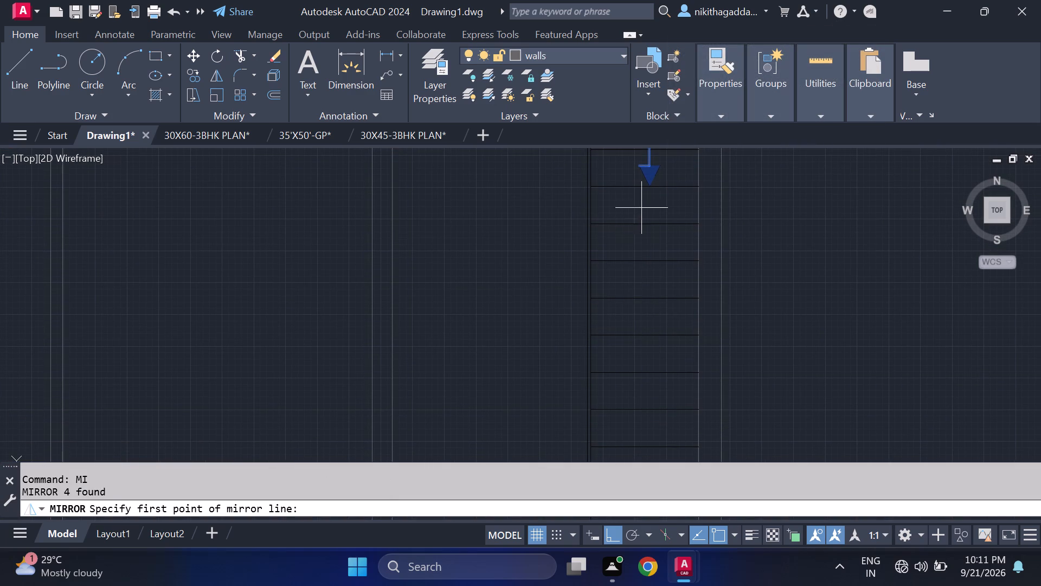
left_click(646, 208)
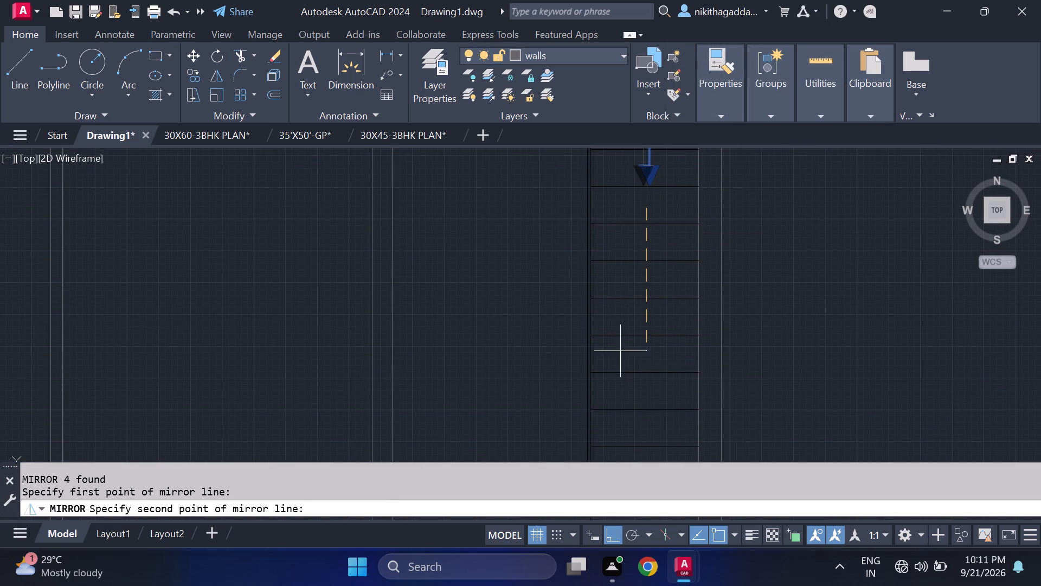
left_click(423, 322)
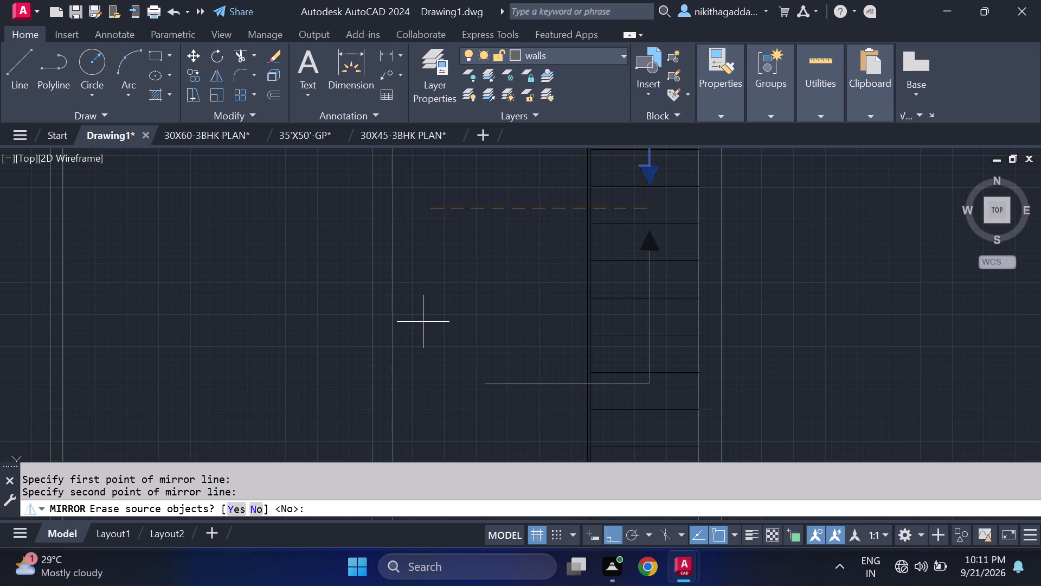
type("NO")
key("Return")
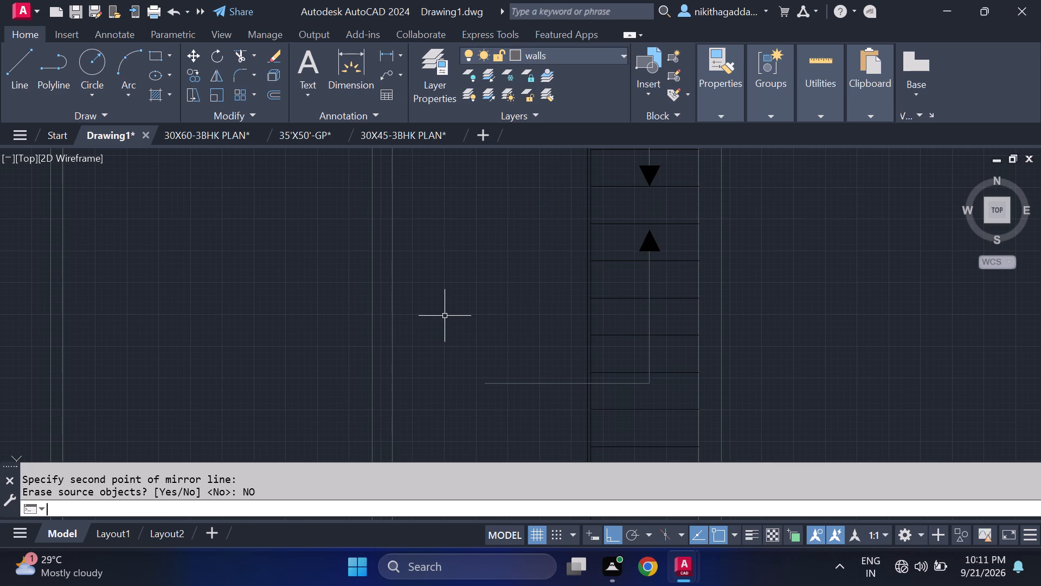
scroll(487, 285, "down", 2)
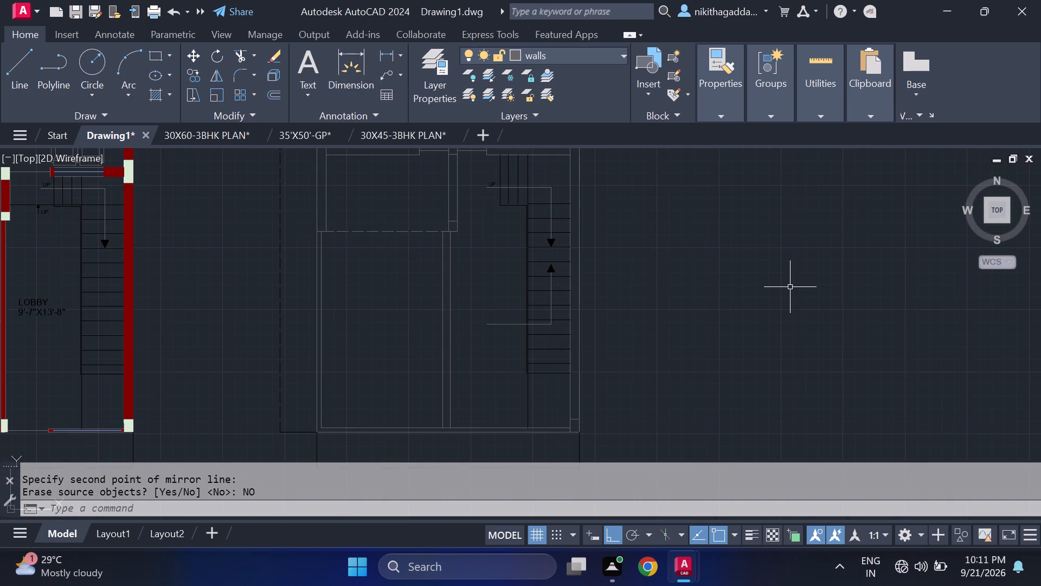
Copy the second plan's UP label about 11'-4" straight down, just above the start of the mirrored stair arrow.
middle_click_drag(713, 324, 824, 351)
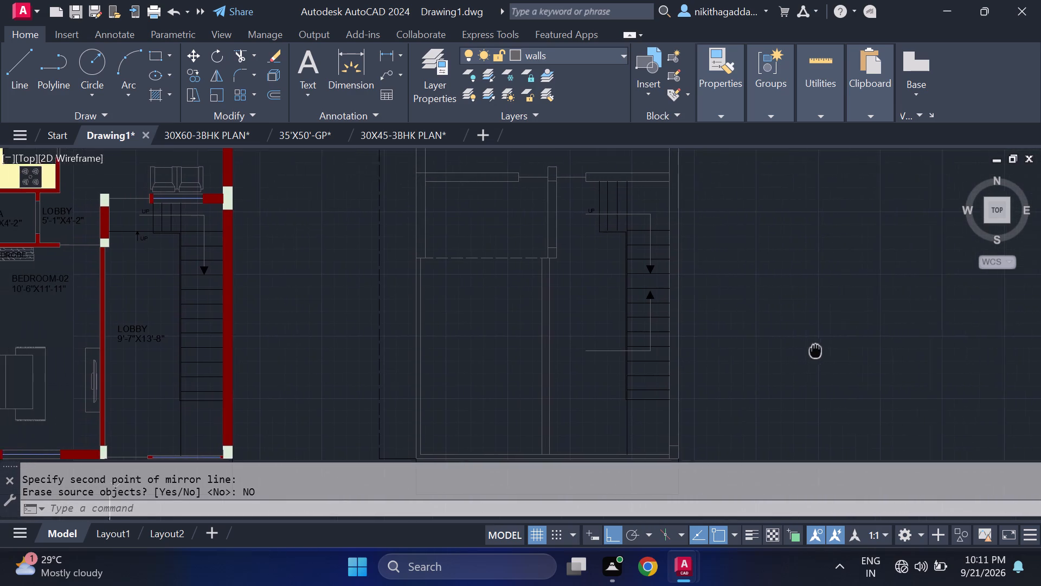
middle_click_drag(824, 351, 954, 329)
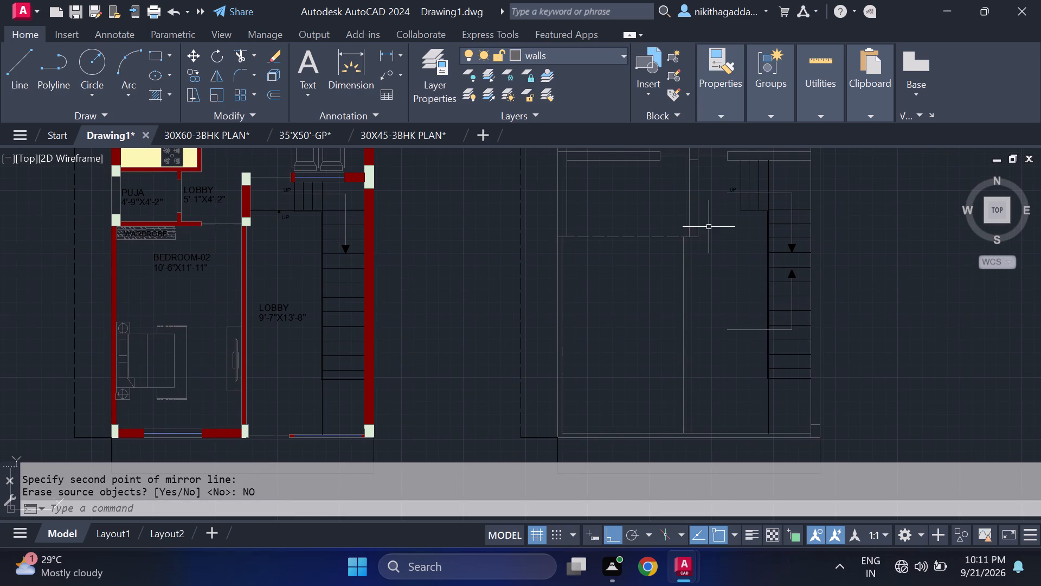
middle_click_drag(686, 194, 539, 135)
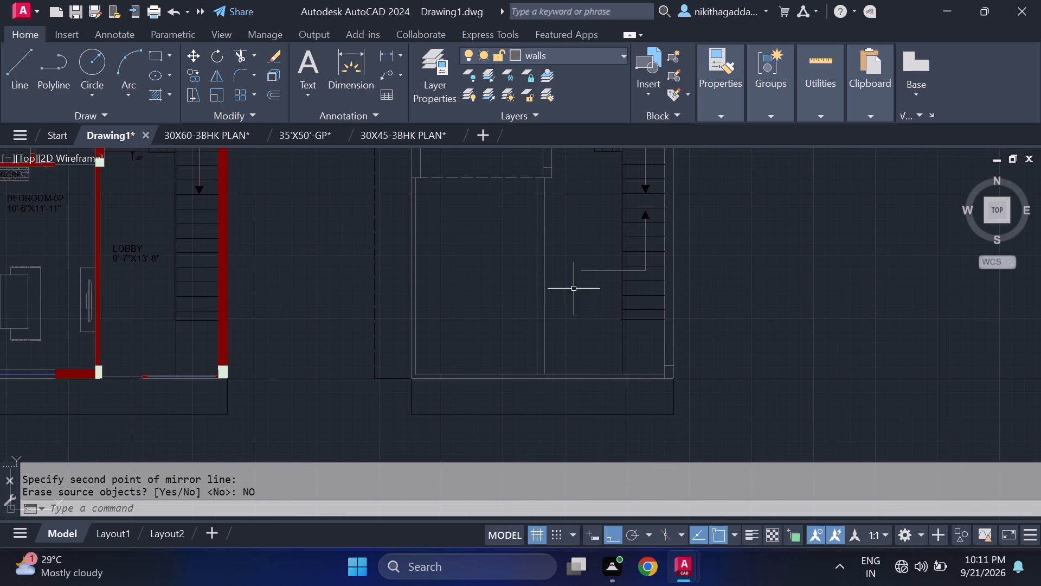
middle_click_drag(576, 266, 605, 330)
scroll(623, 187, "up", 3)
left_click(593, 201)
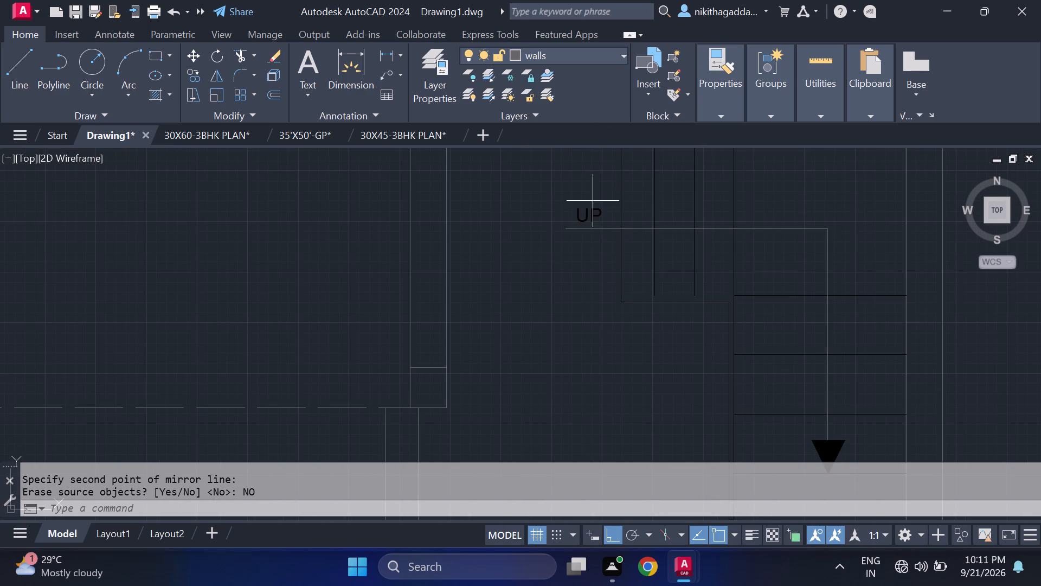
left_click(574, 222)
type("CO")
key("Return")
left_click(569, 223)
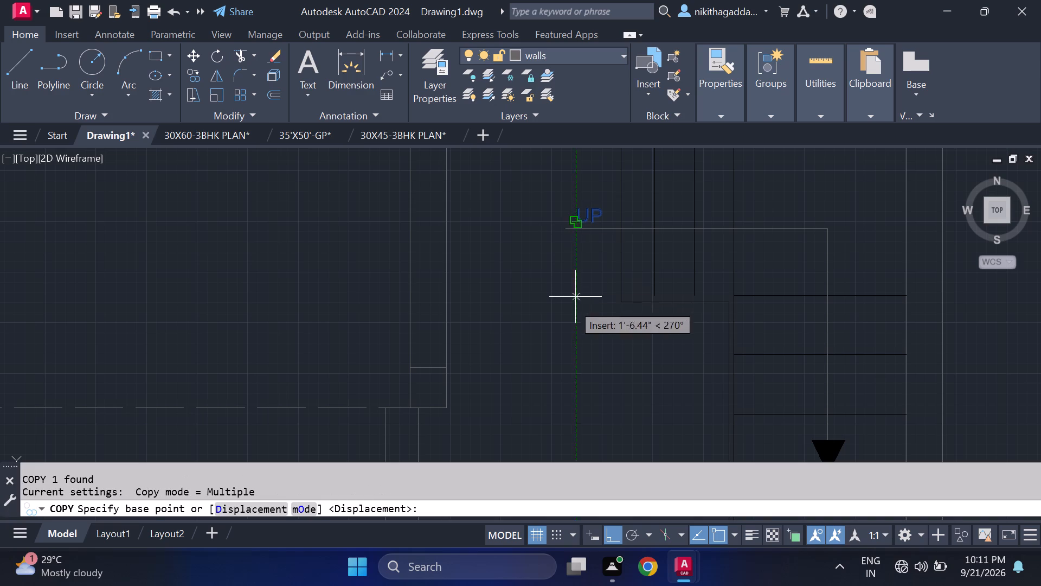
scroll(569, 357, "down", 2)
scroll(562, 305, "up", 3)
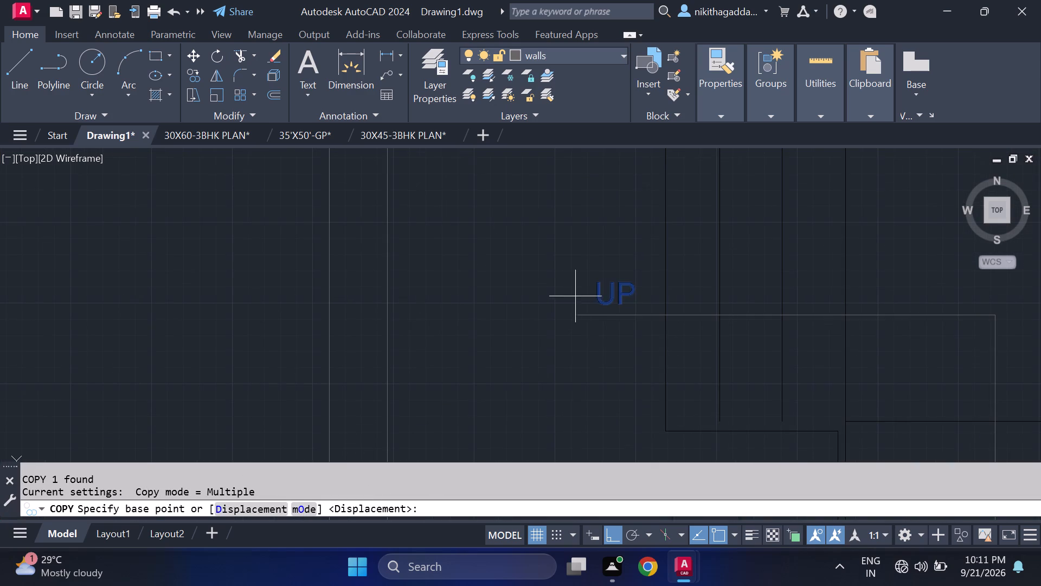
left_click(604, 303)
scroll(625, 386, "down", 4)
middle_click_drag(624, 426, 628, 271)
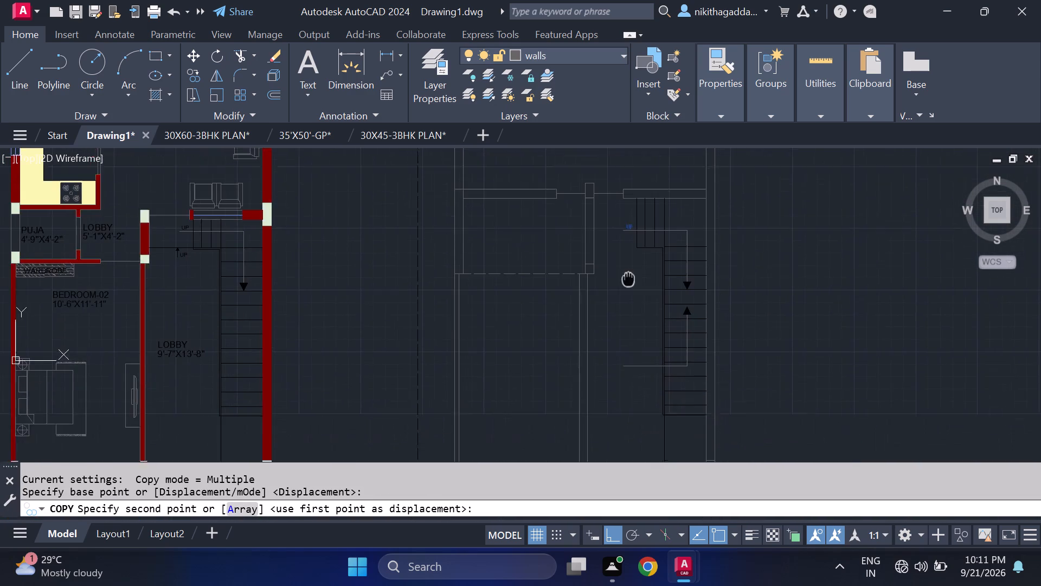
middle_click_drag(628, 271, 626, 255)
scroll(650, 326, "up", 3)
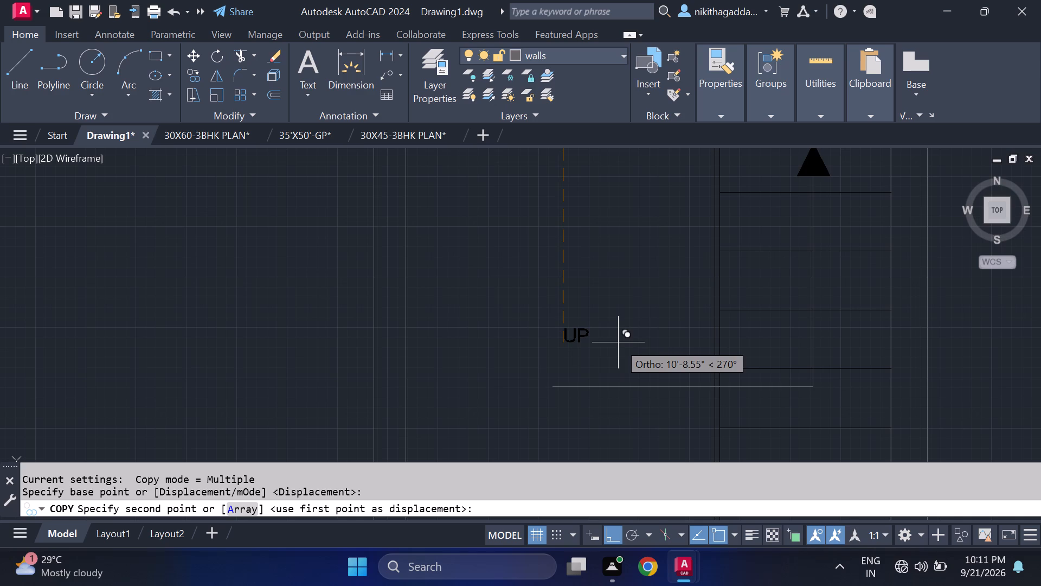
left_click(602, 372)
key("Escape")
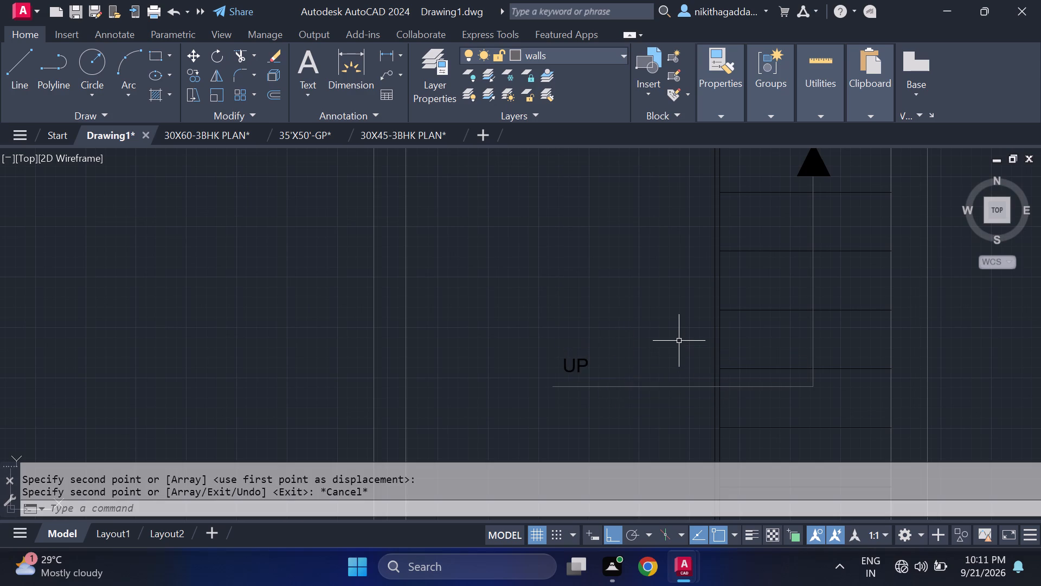
Change the copied label beside the mirrored stair arrow to DN.
scroll(608, 354, "up", 3)
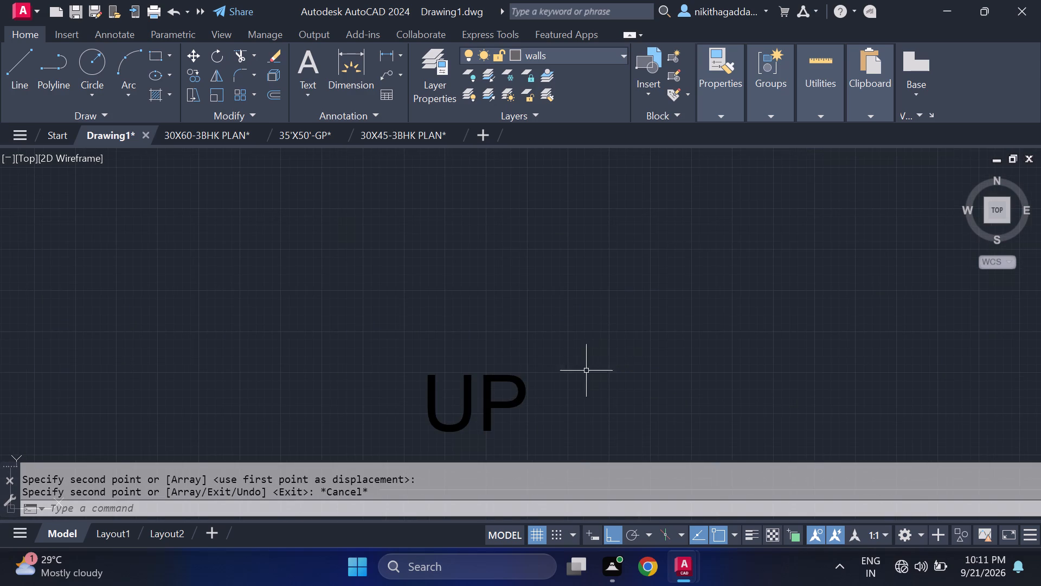
double_click(490, 407)
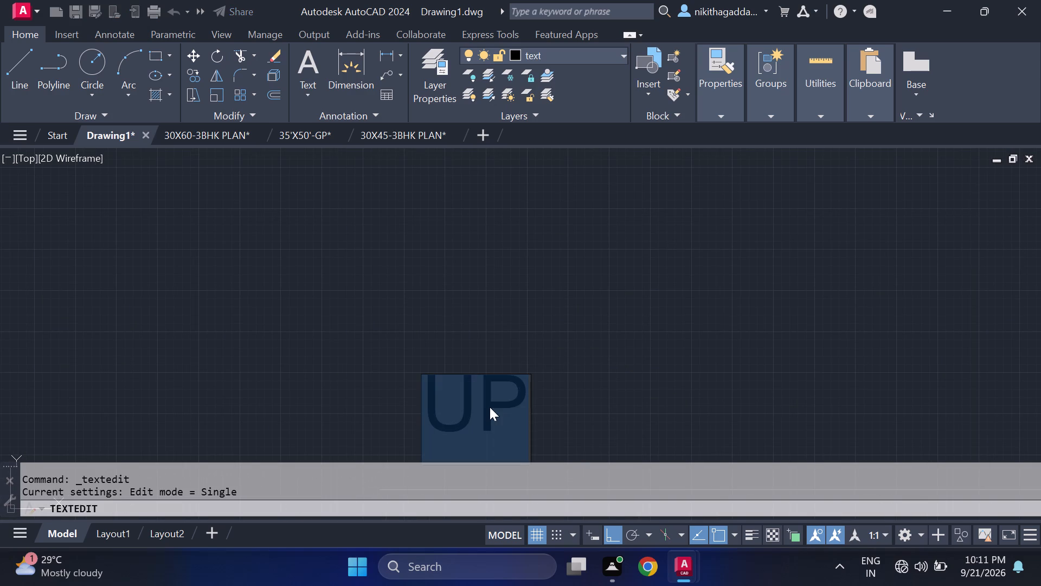
key("Delete")
type("DN")
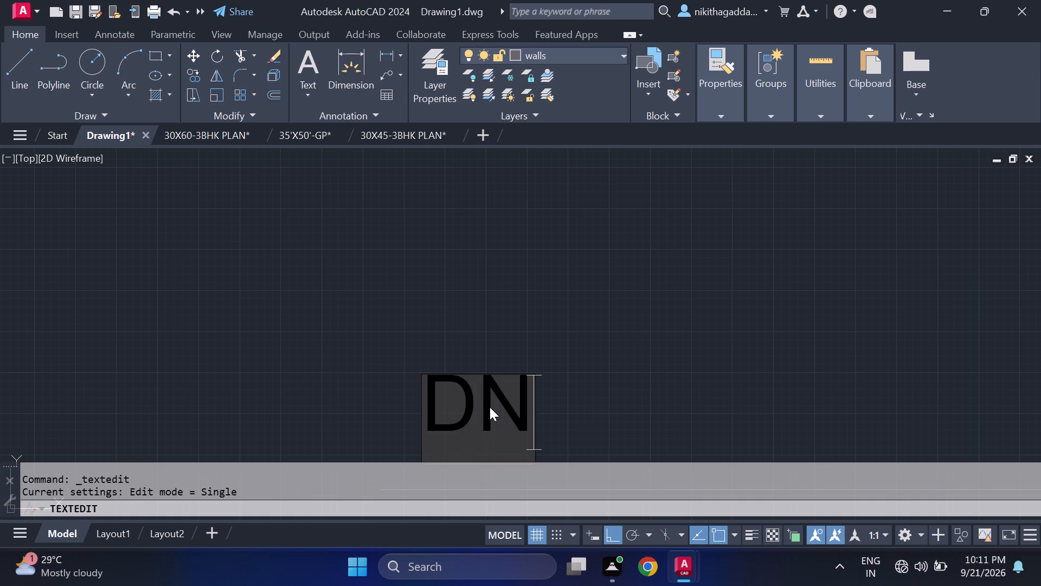
key("Return")
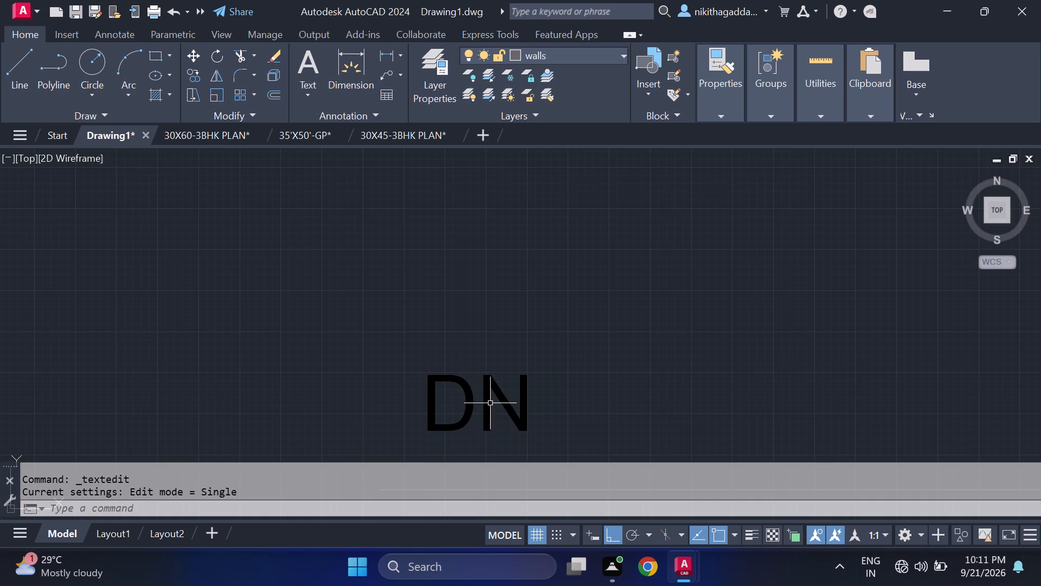
scroll(490, 364, "down", 4)
scroll(550, 306, "down", 2)
middle_click_drag(526, 286, 568, 361)
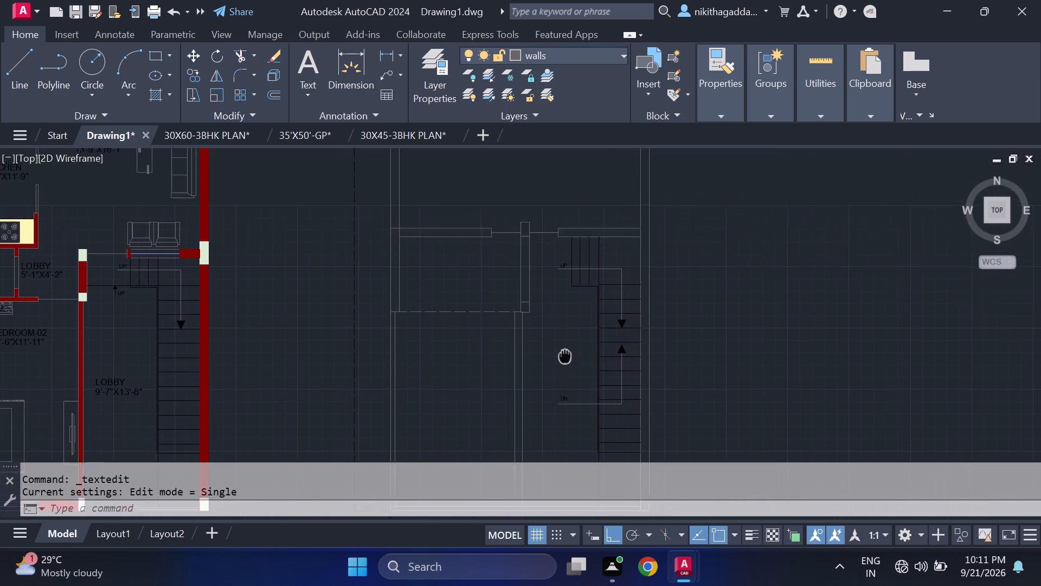
Examine the second plan from the staircase and lower rooms up to the top wall, alongside the finished plan.
middle_click_drag(568, 361, 579, 378)
scroll(570, 357, "down", 1)
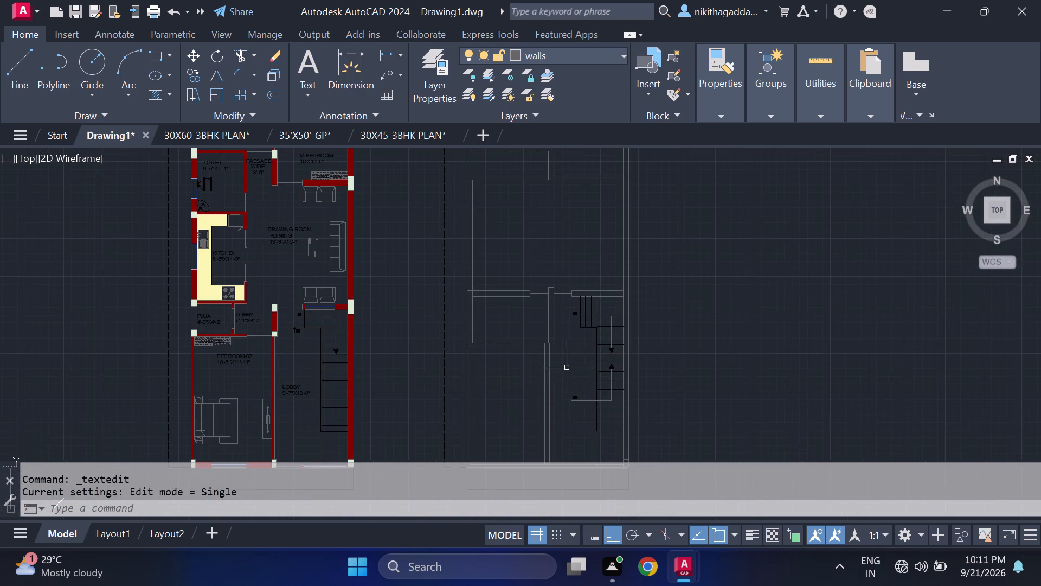
middle_click_drag(560, 374, 575, 313)
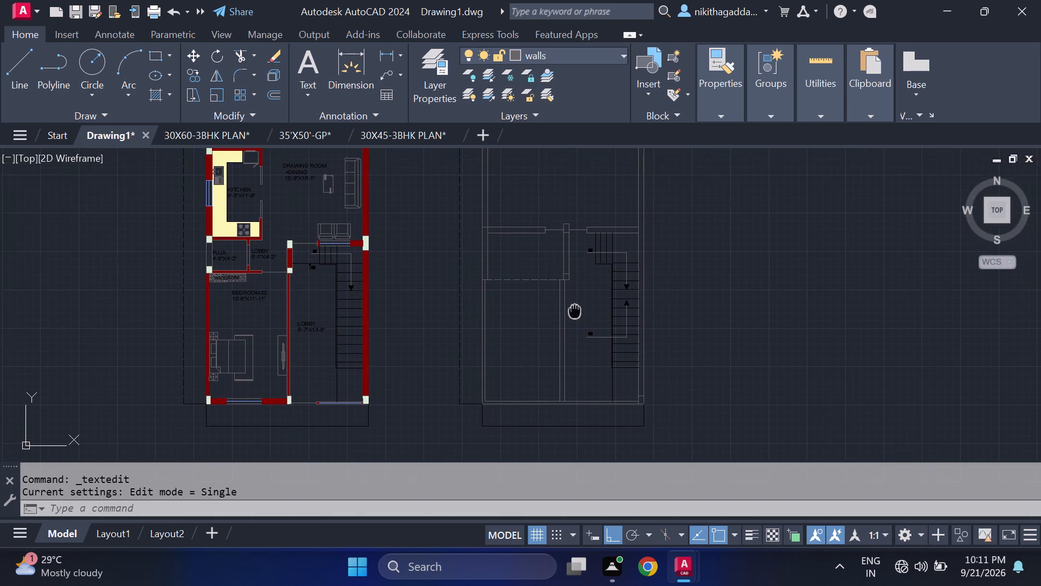
middle_click_drag(575, 313, 580, 323)
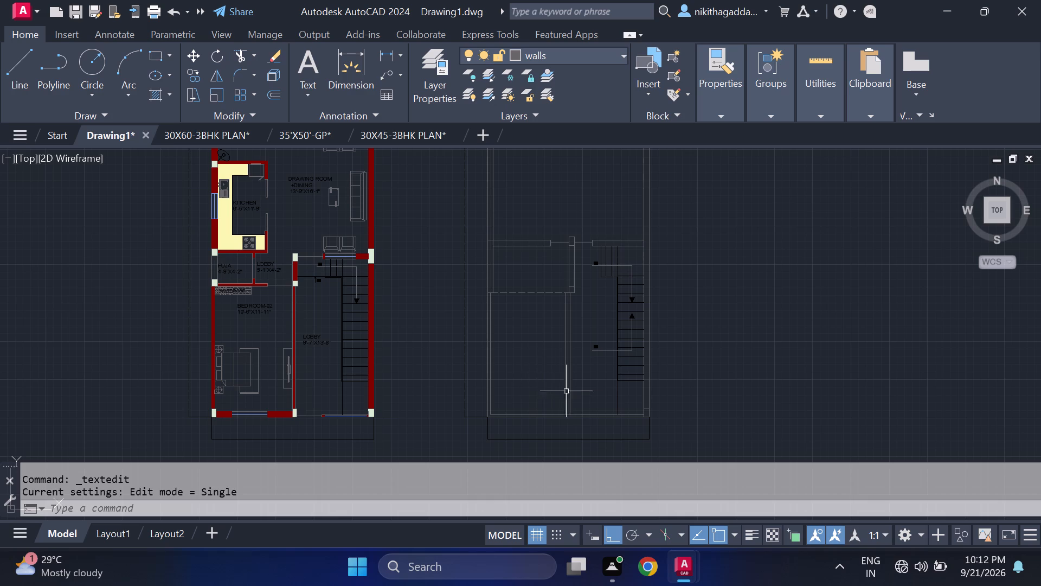
middle_click_drag(536, 350, 534, 362)
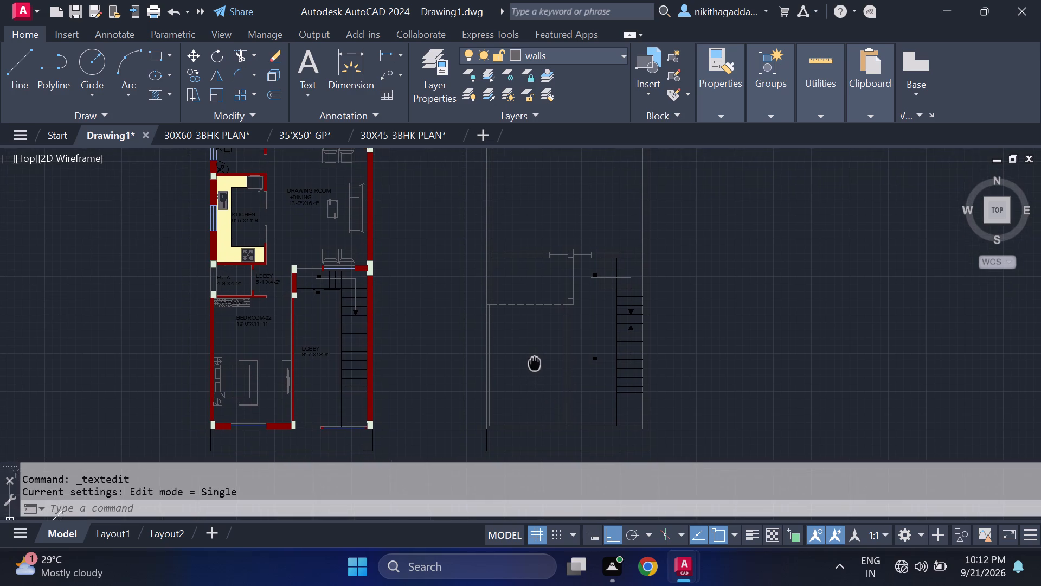
middle_click_drag(534, 362, 532, 349)
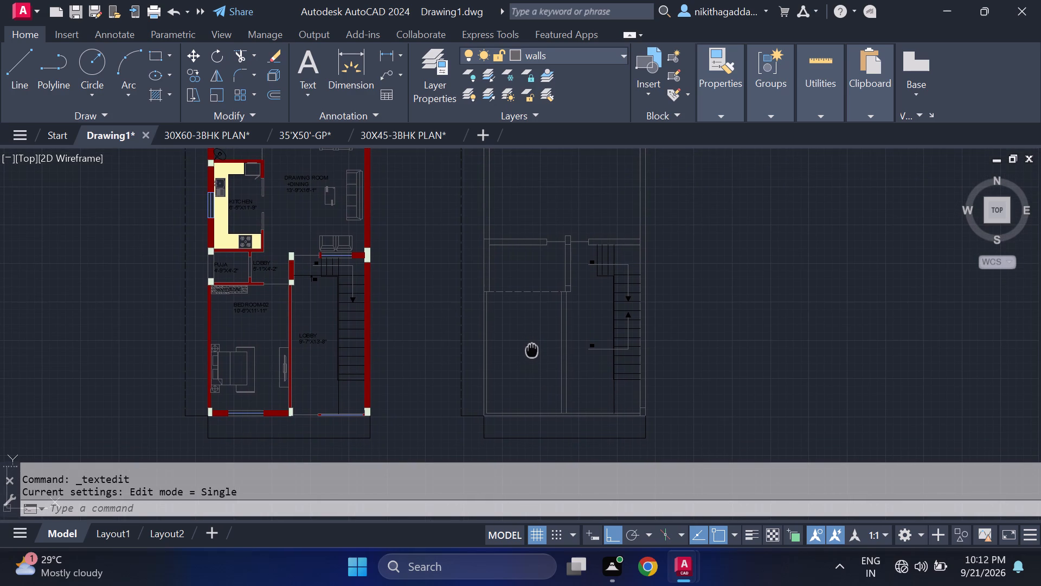
middle_click_drag(532, 349, 530, 349)
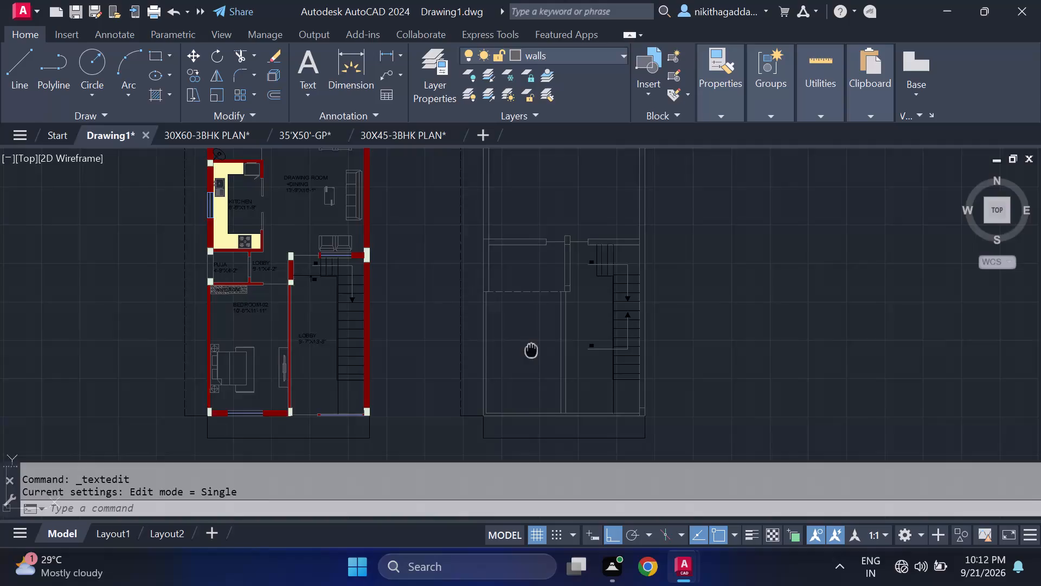
middle_click_drag(530, 349, 525, 392)
middle_click_drag(549, 316, 551, 439)
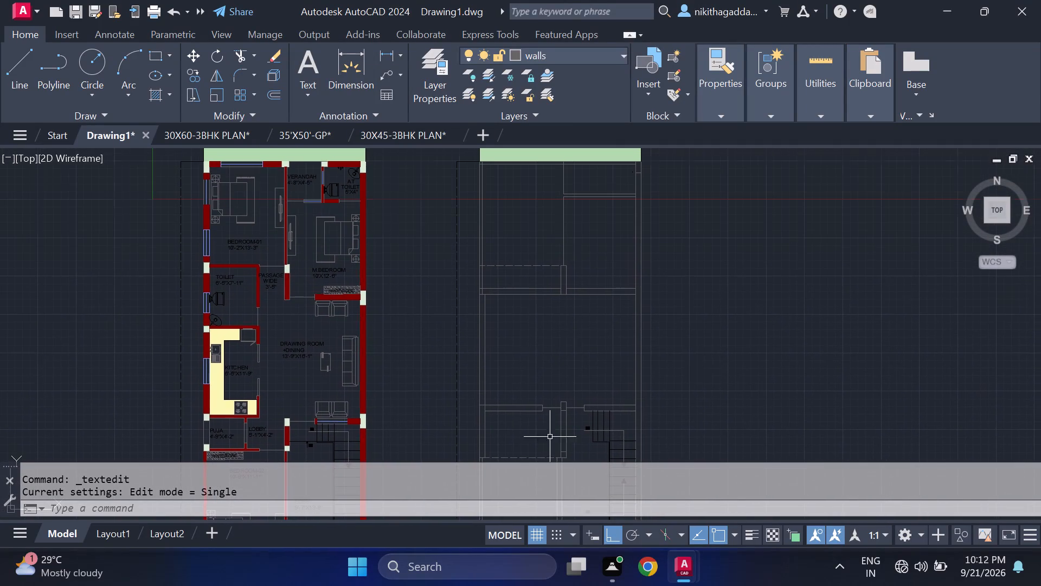
Draw a column outline about 1'-0" wide and 9" deep on the second plan's top wall, where the vertical partition meets it.
key("l")
key("Return")
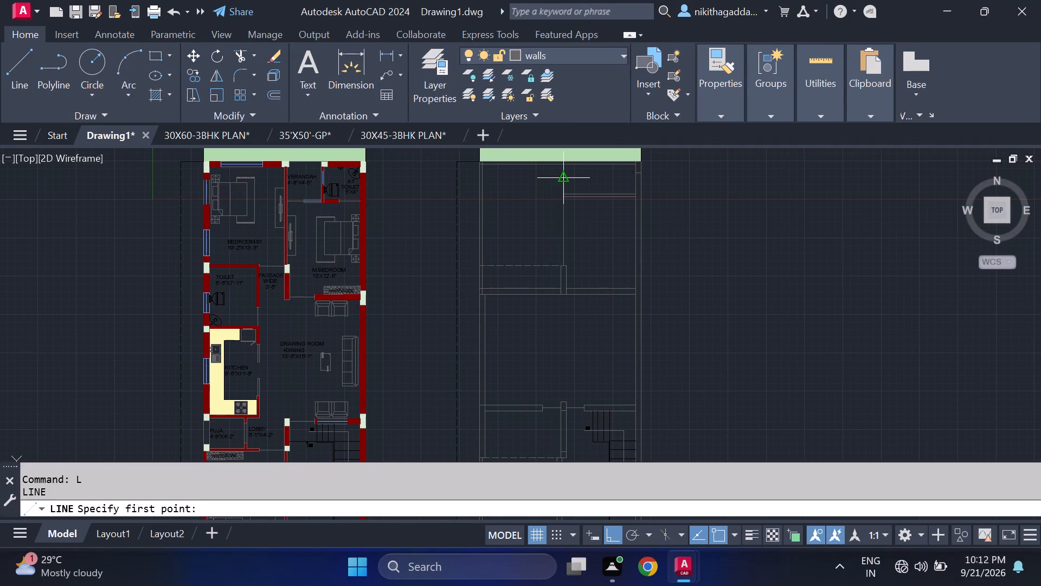
middle_click_drag(561, 176, 546, 240)
scroll(561, 190, "up", 2)
scroll(509, 291, "up", 2)
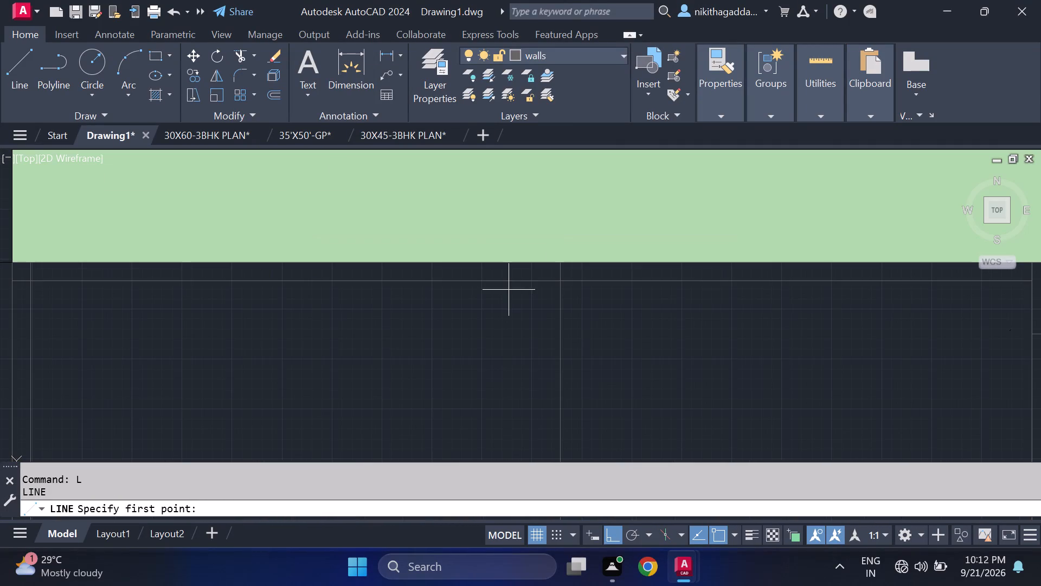
left_click(537, 258)
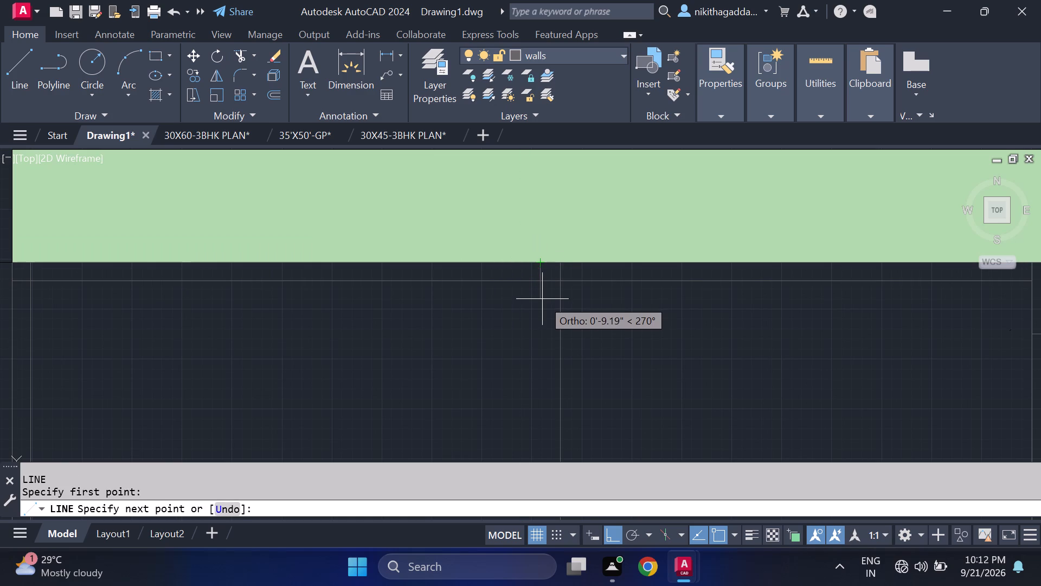
left_click(542, 297)
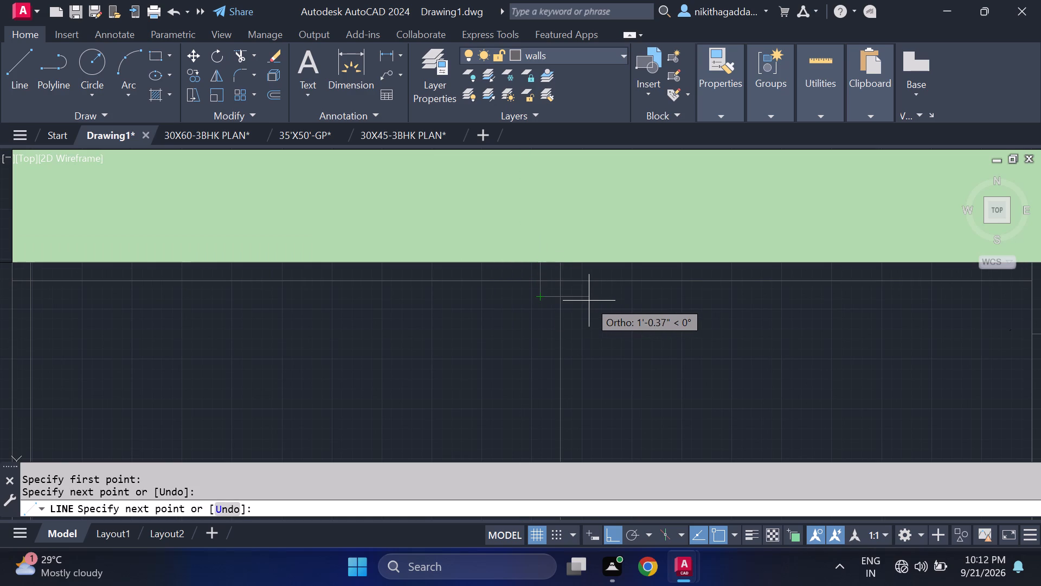
left_click(588, 299)
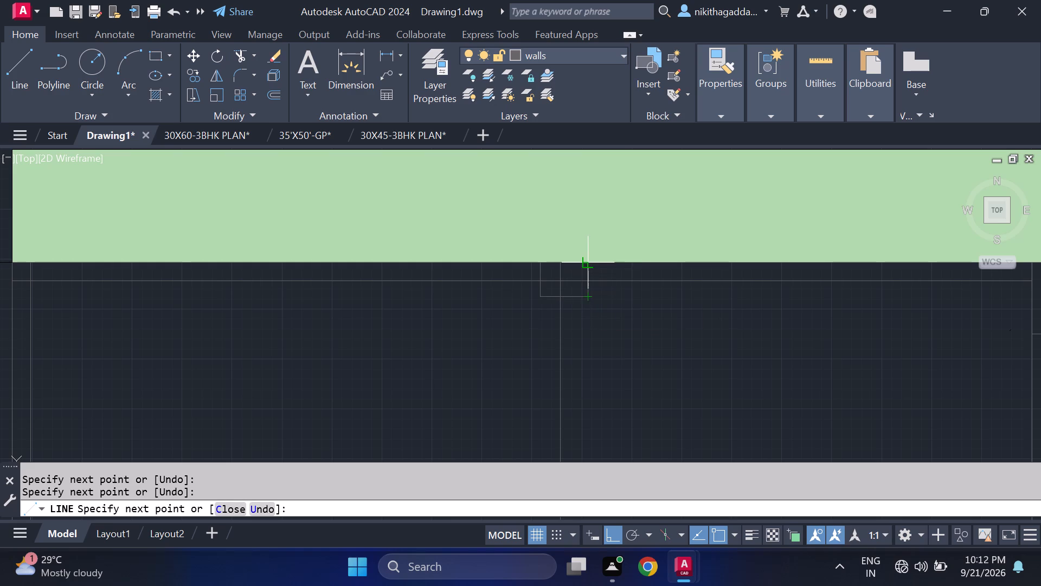
left_click(587, 263)
key("Return")
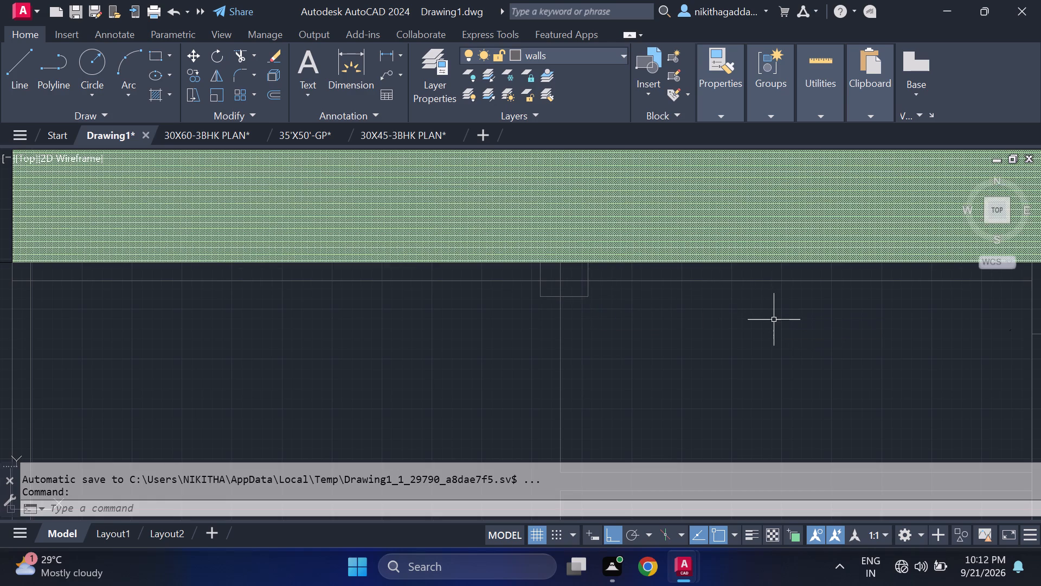
Draw a second column outline about 7" wide on the top wall, east of the first and matching its depth.
key("l")
key("Return")
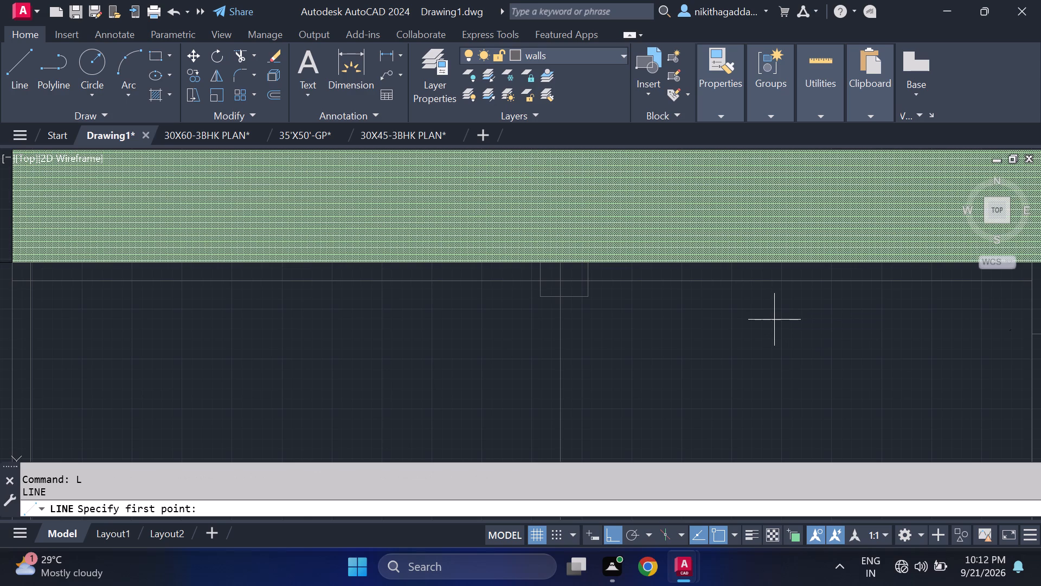
scroll(833, 309, "down", 1)
middle_click_drag(831, 325, 746, 325)
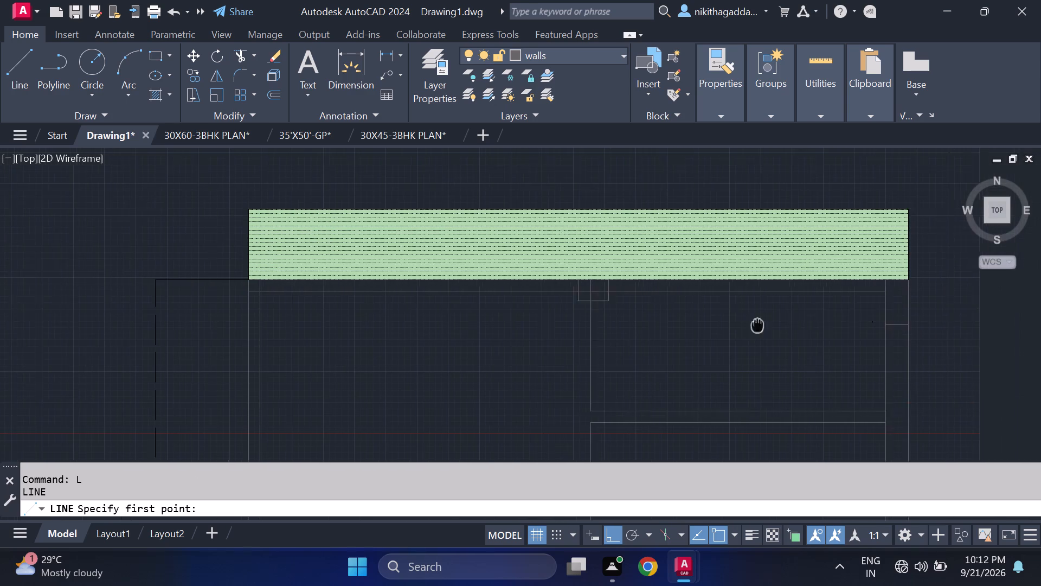
middle_click_drag(746, 325, 660, 325)
scroll(644, 293, "up", 1)
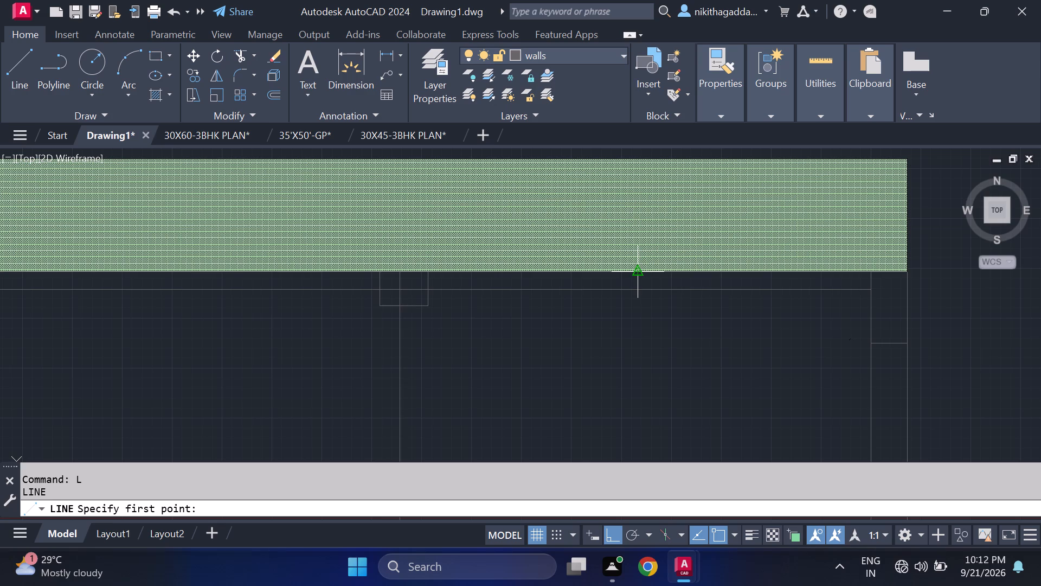
left_click(639, 273)
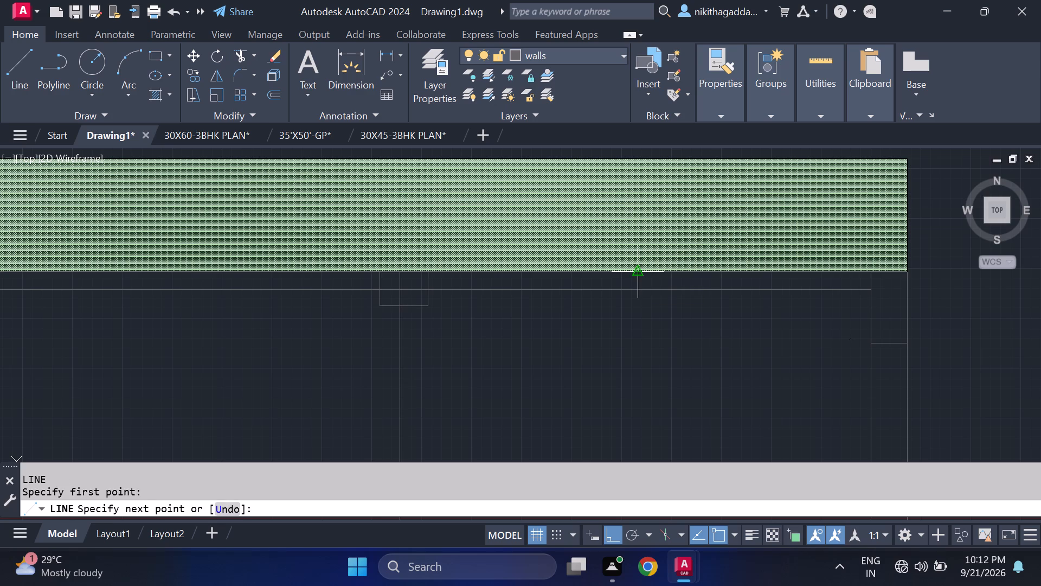
left_click(638, 307)
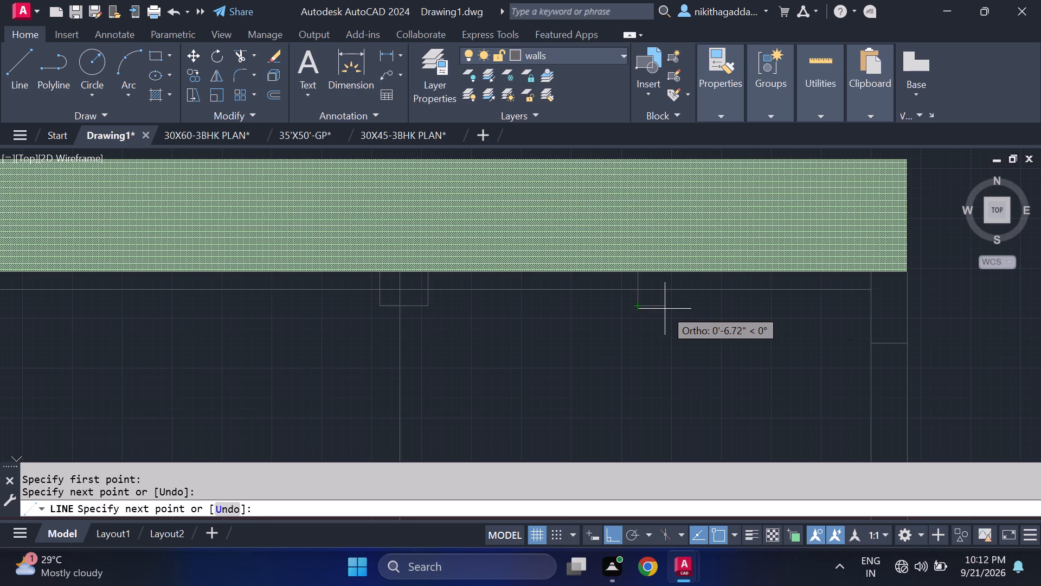
left_click(665, 307)
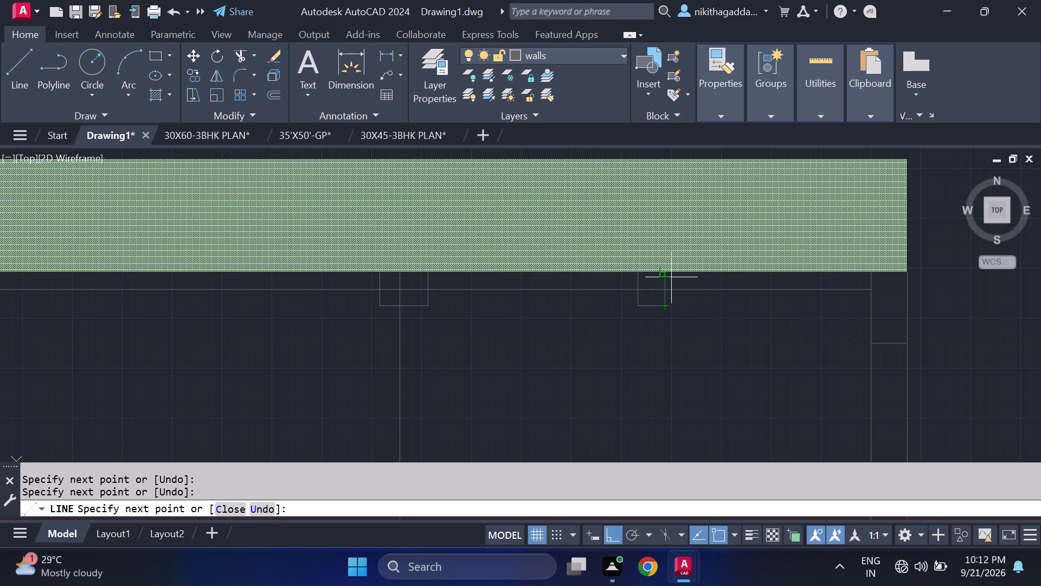
left_click(667, 275)
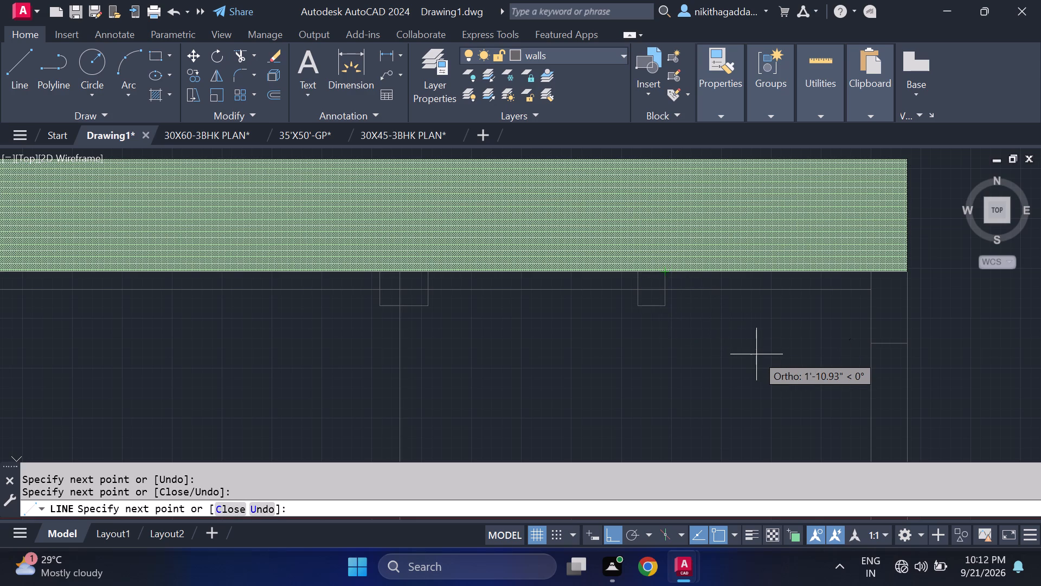
key("Escape")
Draw a short line across the west outer wall's thickness, just below the dashed horizontal line, to mark the column edge.
key("Return")
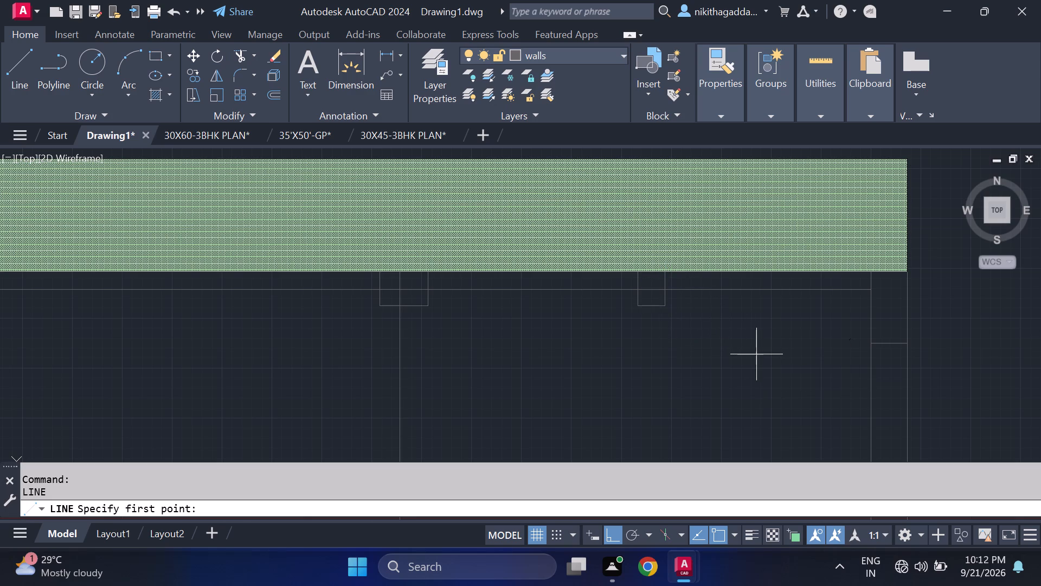
scroll(728, 366, "down", 3)
middle_click_drag(692, 378, 717, 269)
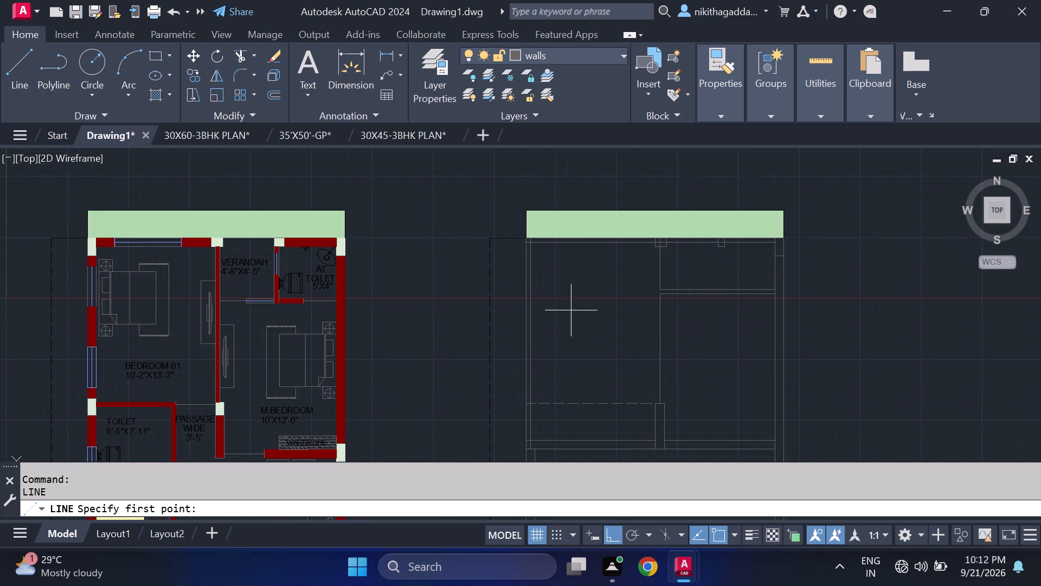
middle_click_drag(524, 375, 556, 318)
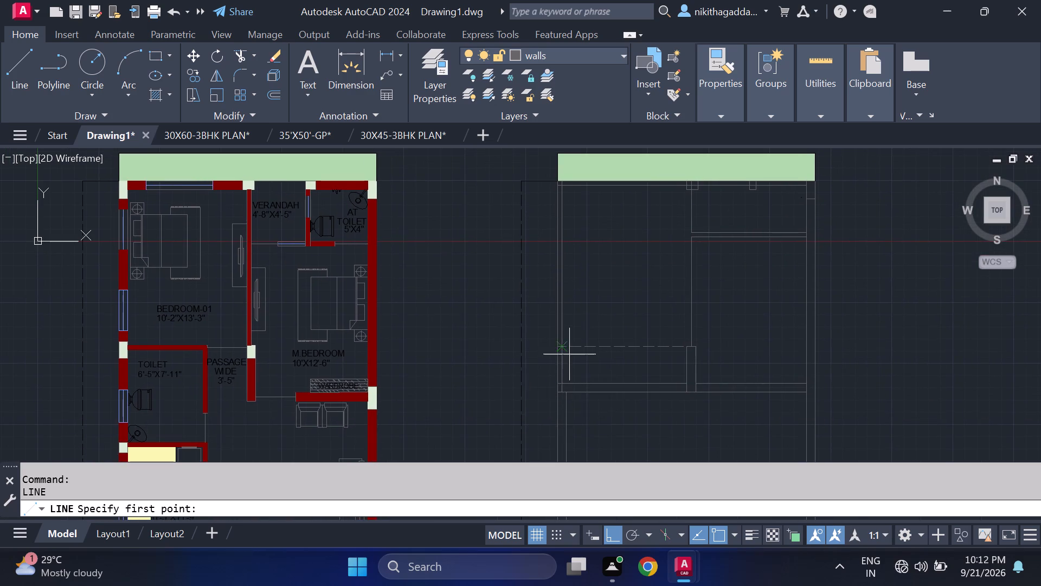
scroll(569, 354, "up", 2)
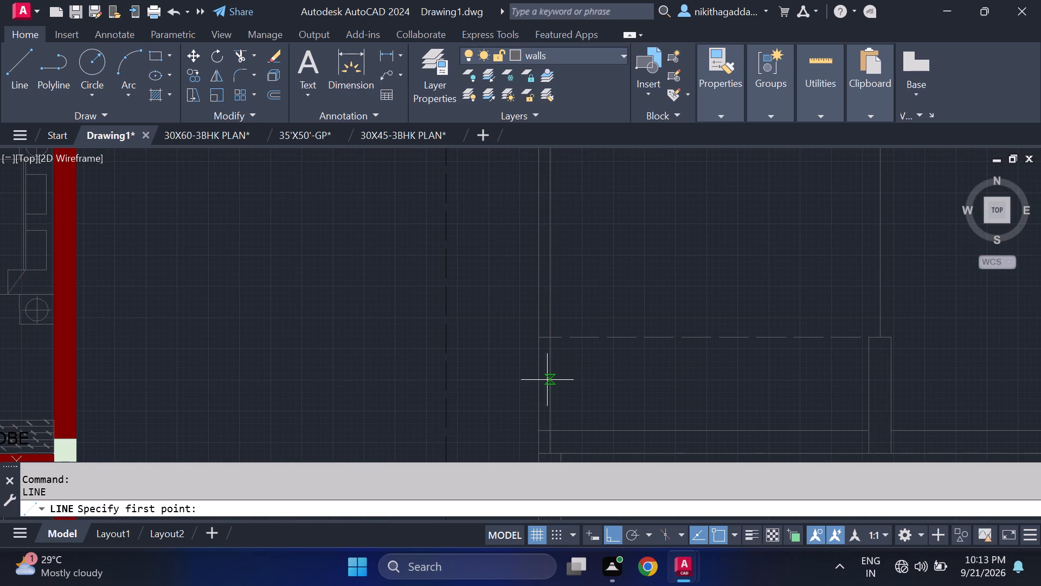
scroll(546, 373, "up", 2)
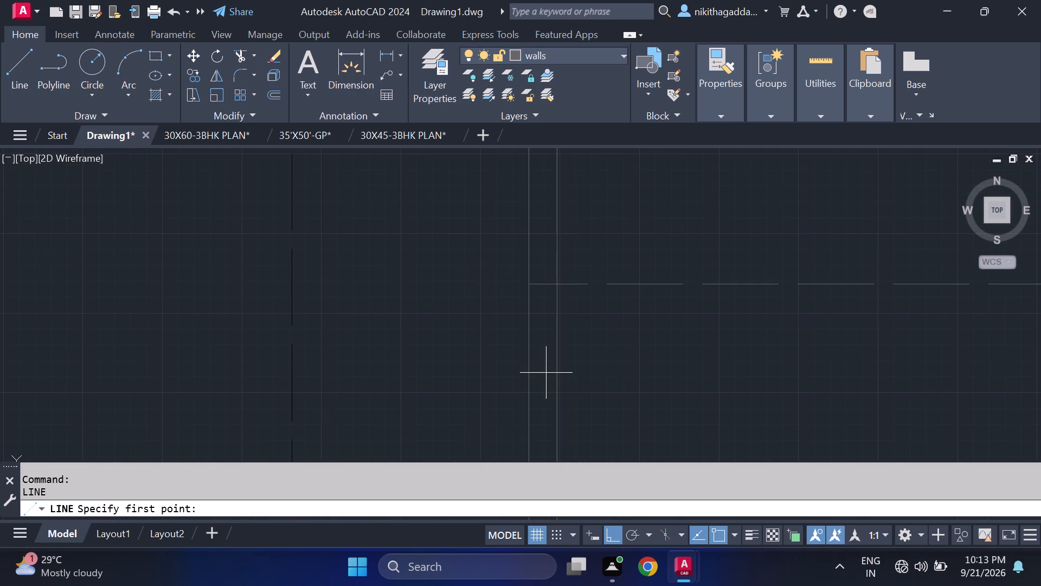
left_click(530, 340)
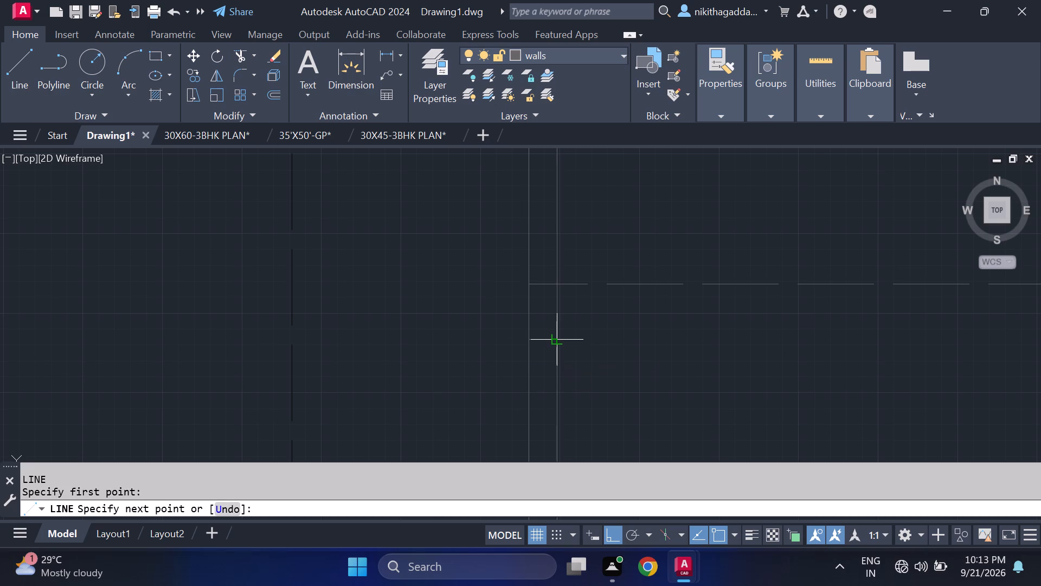
left_click(561, 338)
scroll(695, 345, "down", 4)
key("Return")
Draw a short line across the partition stub at the dashed line's east end, level with the west wall's column line.
key("Return")
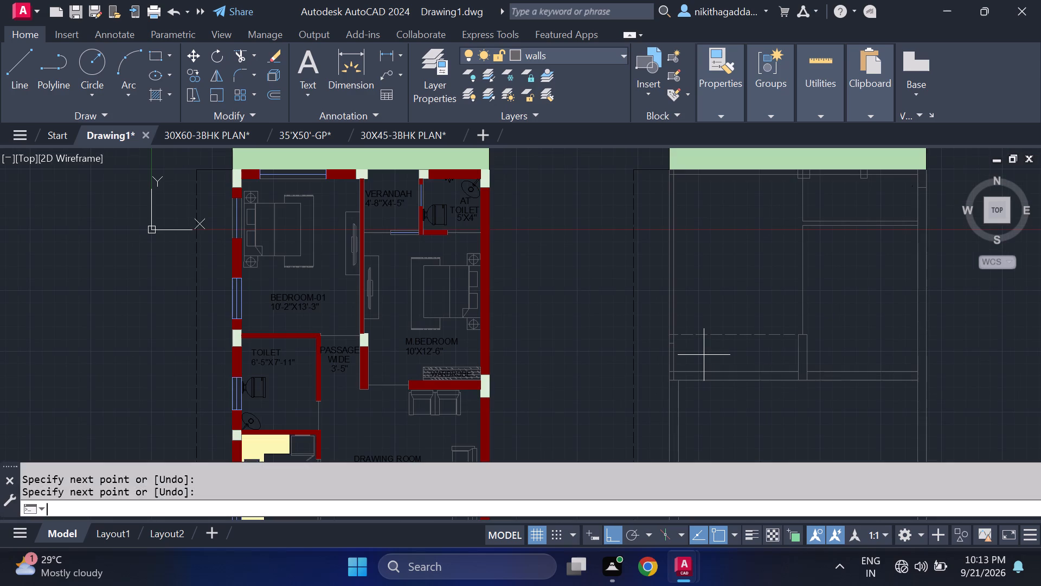
middle_click_drag(722, 375, 646, 387)
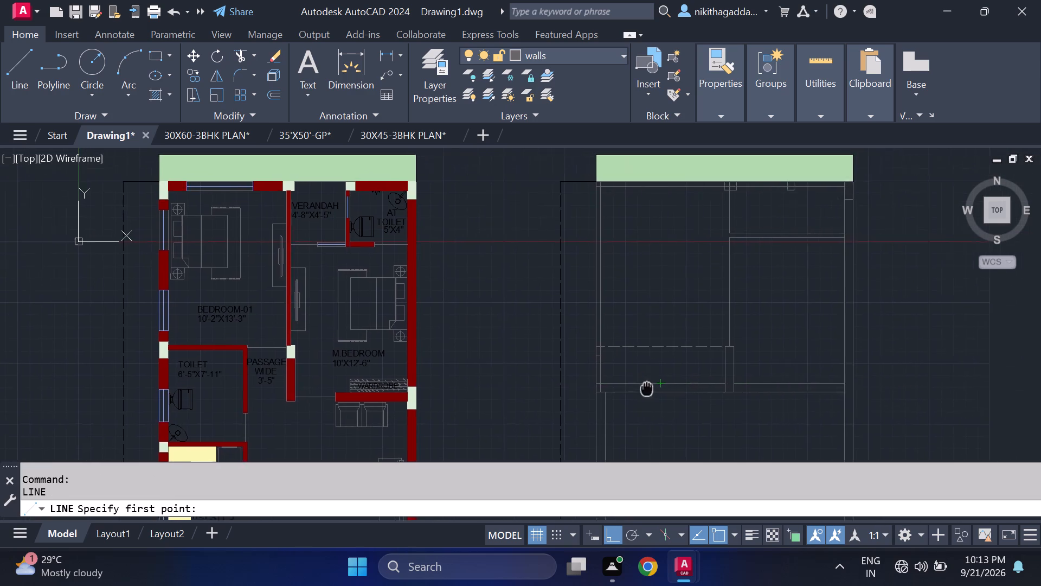
middle_click_drag(646, 387, 568, 409)
scroll(567, 395, "up", 2)
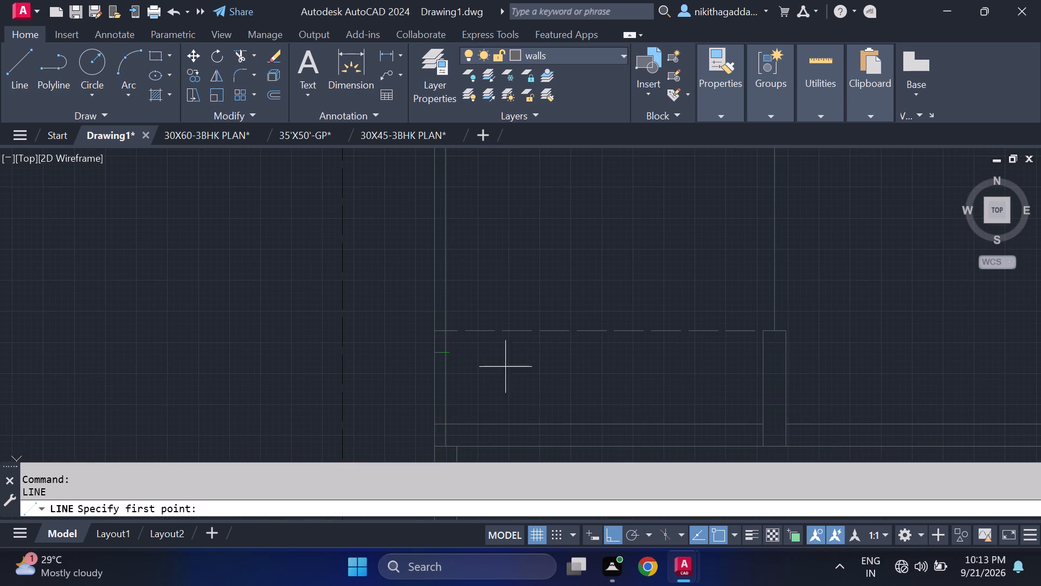
left_click(762, 356)
left_click(783, 355)
key("Return")
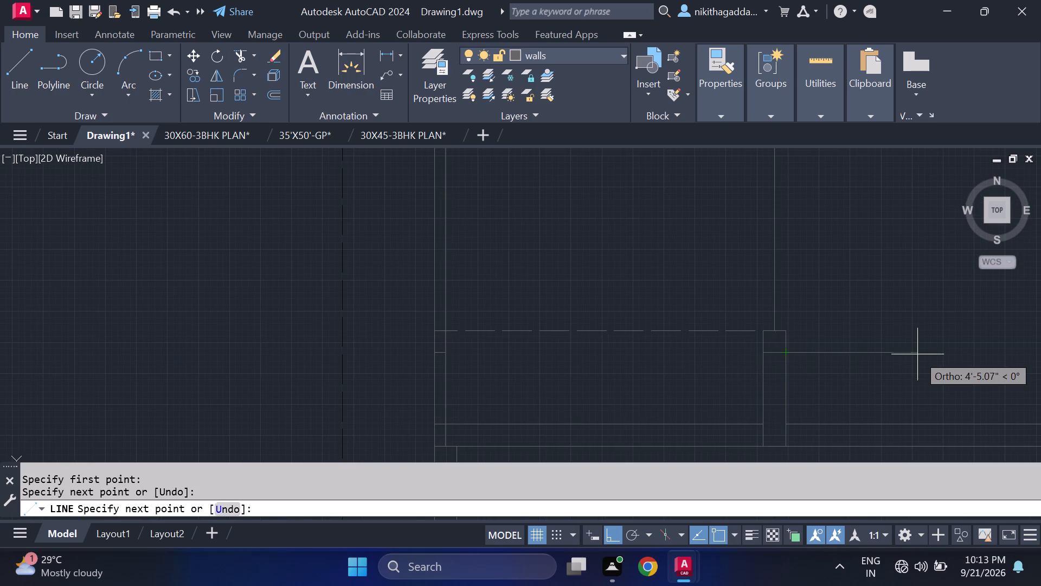
Draw two short lines across the east outer wall, just above and below its junction with the horizontal wall under the dashed line, marking a column.
scroll(905, 344, "down", 2)
middle_click_drag(915, 340, 750, 301)
key("Return")
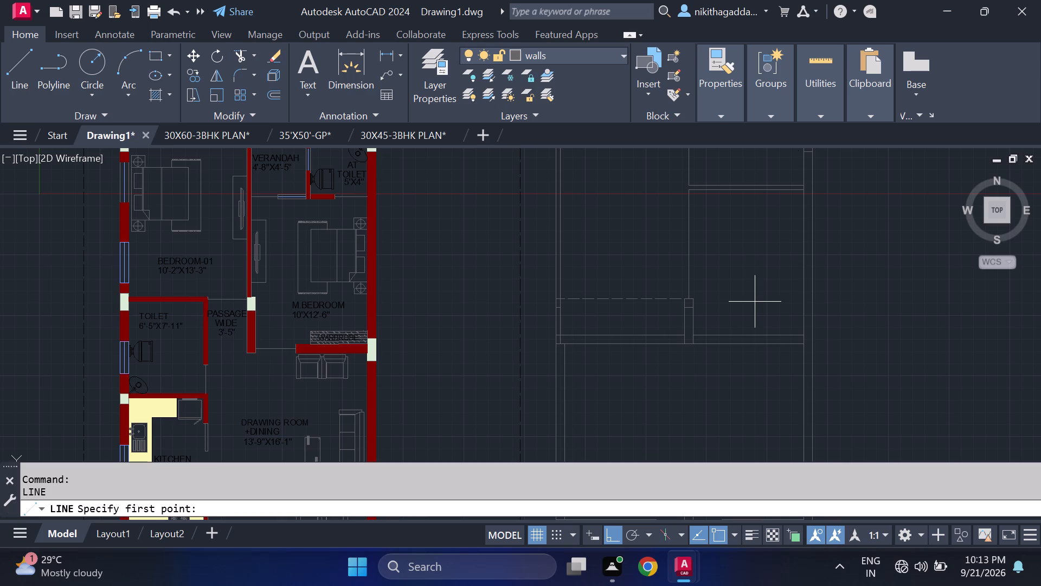
middle_click_drag(752, 301, 714, 266)
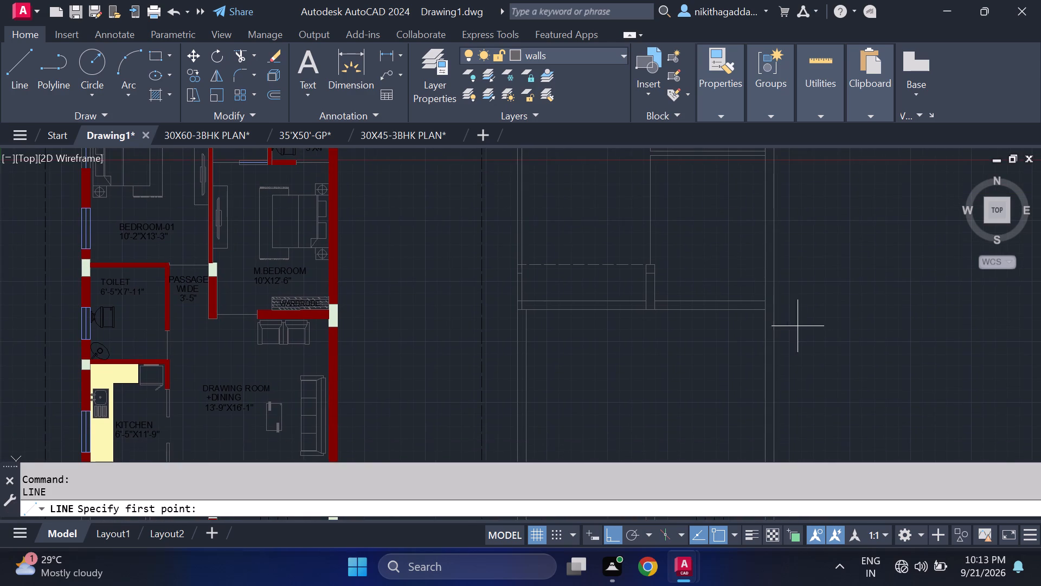
scroll(769, 311, "up", 2)
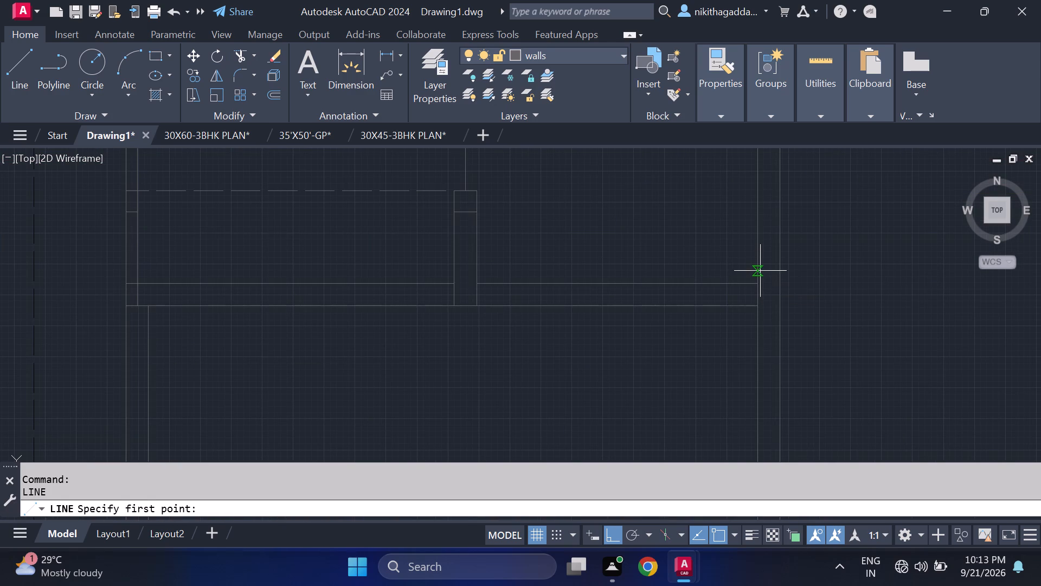
left_click(760, 271)
left_click(785, 269)
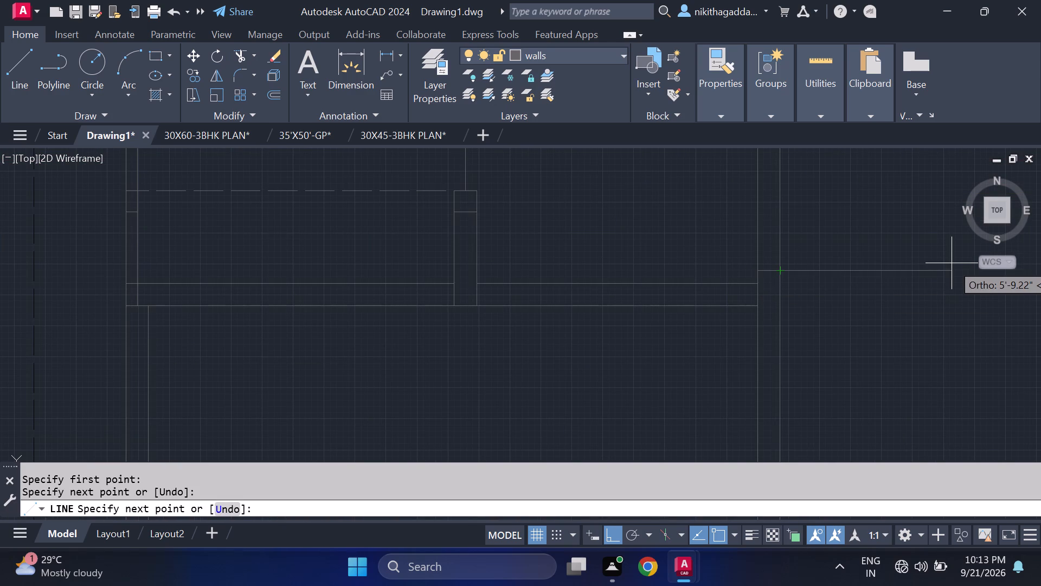
key("Return")
key("Return")
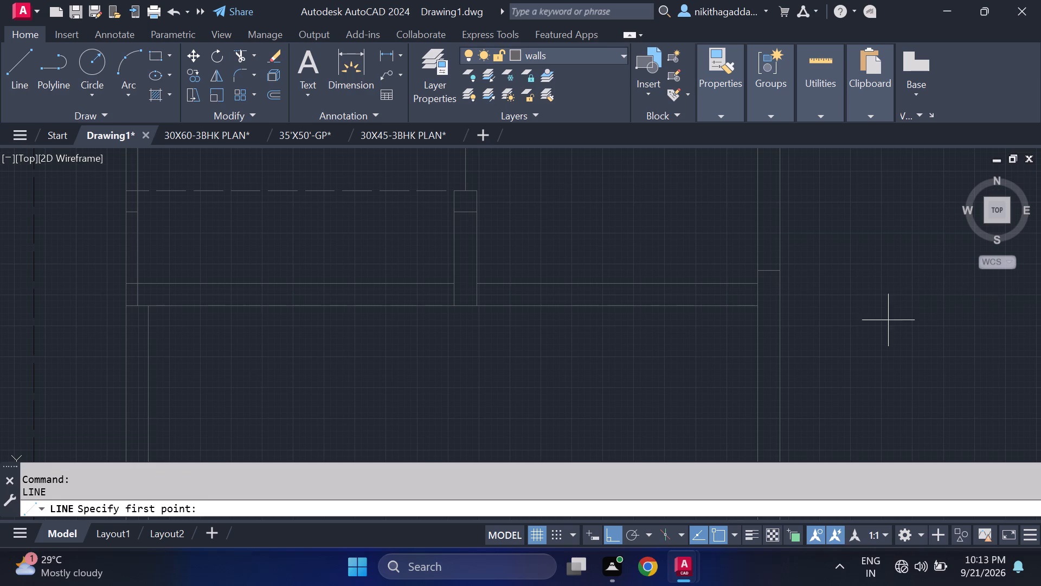
scroll(760, 316, "up", 2)
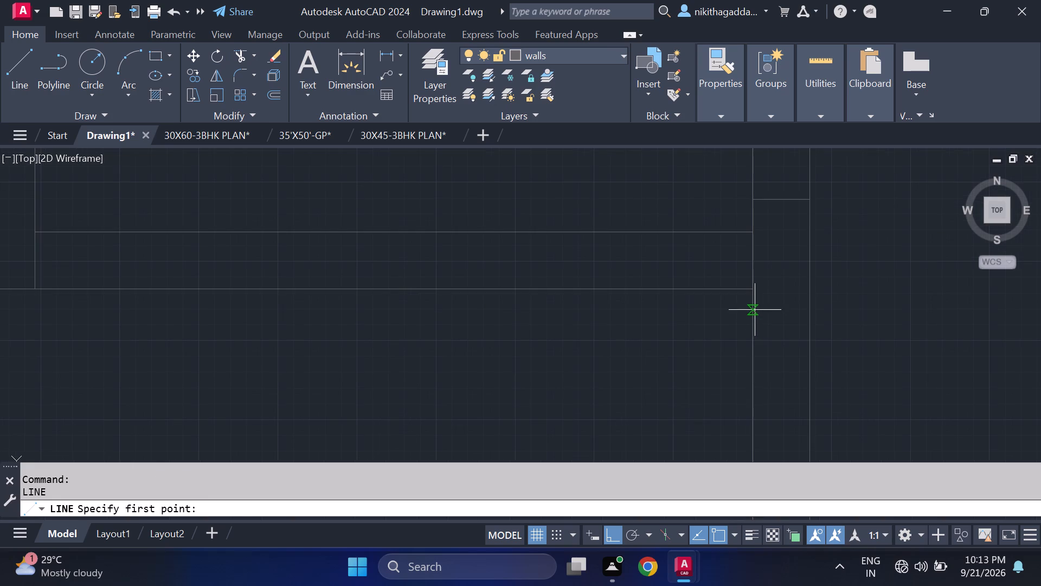
left_click(755, 309)
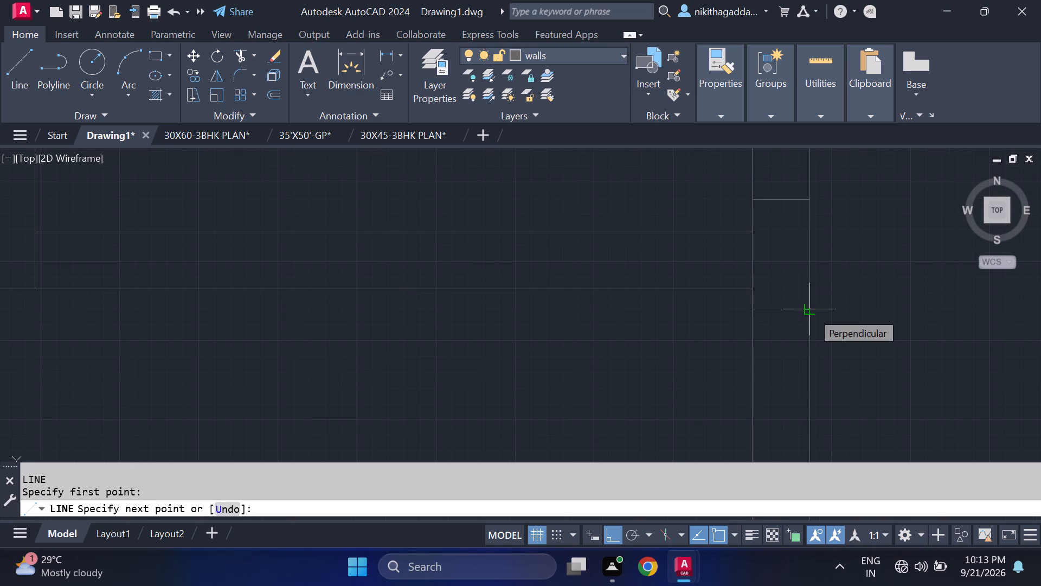
left_click(812, 311)
key("Return")
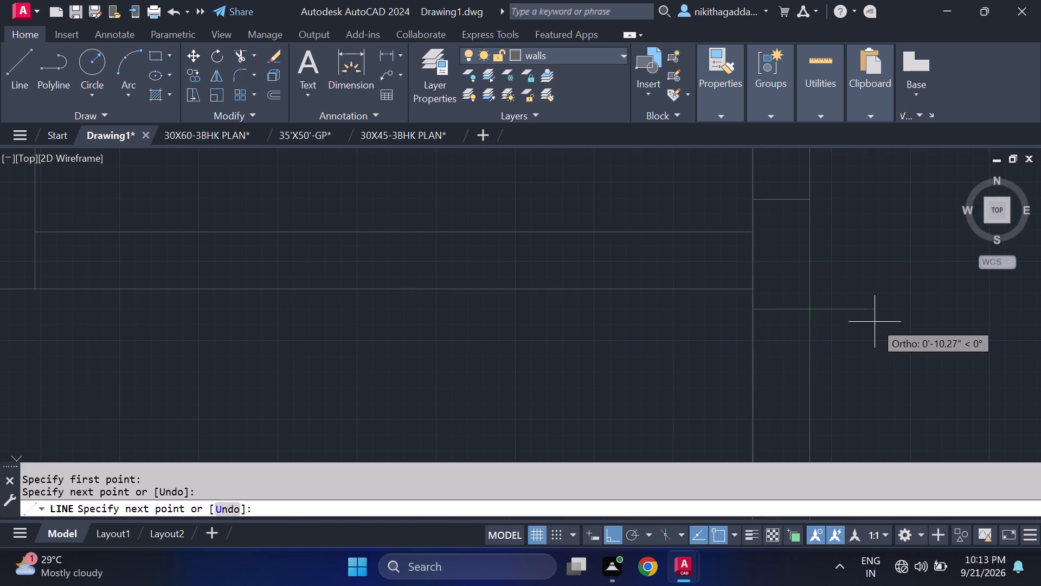
Draw two short lines across the west outer wall, partway down the large room below that junction, to mark a column's top and bottom edges.
key("Return")
scroll(877, 325, "down", 3)
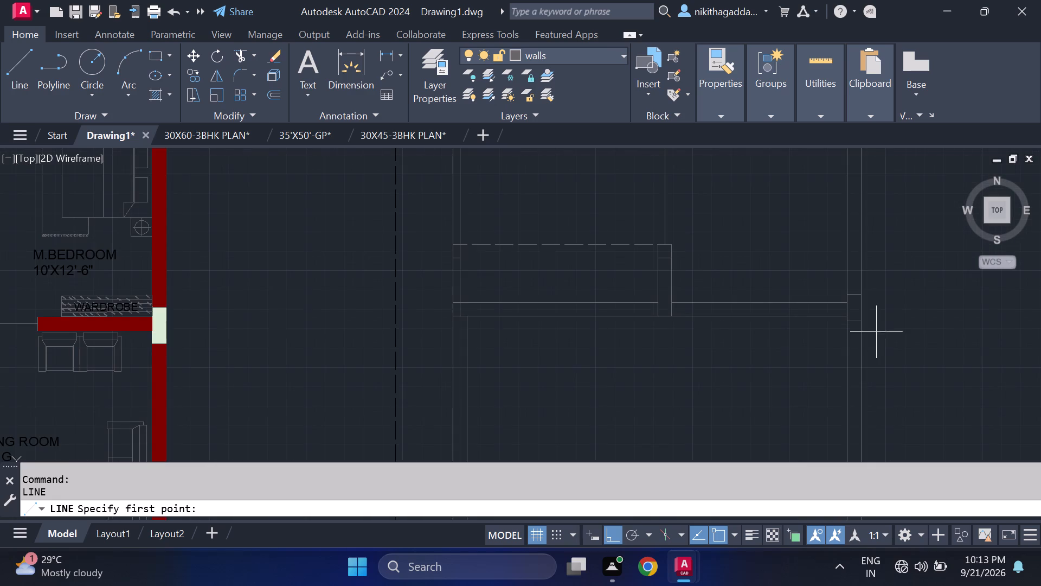
middle_click_drag(641, 385, 771, 352)
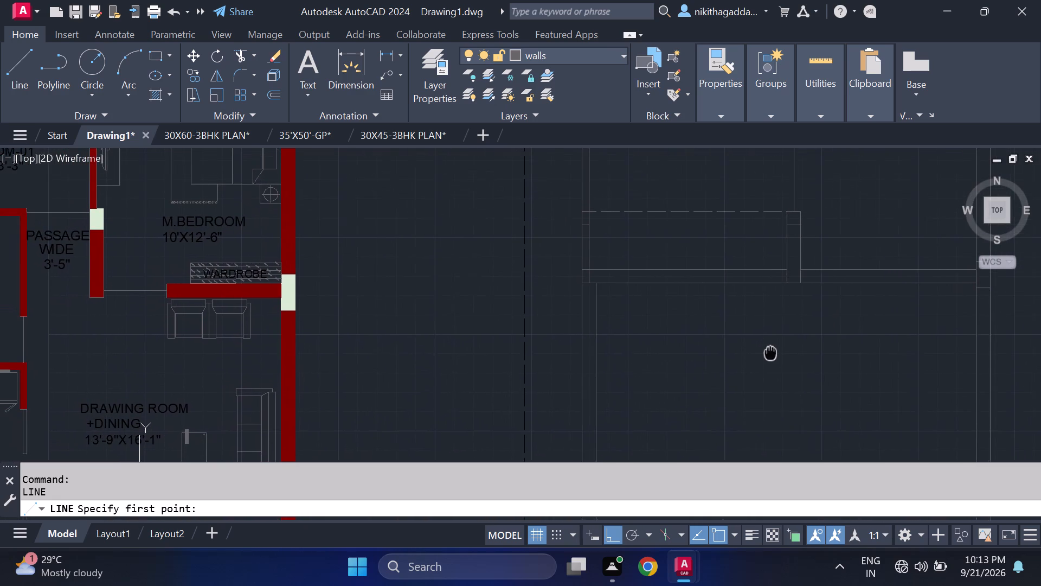
middle_click_drag(771, 352, 772, 352)
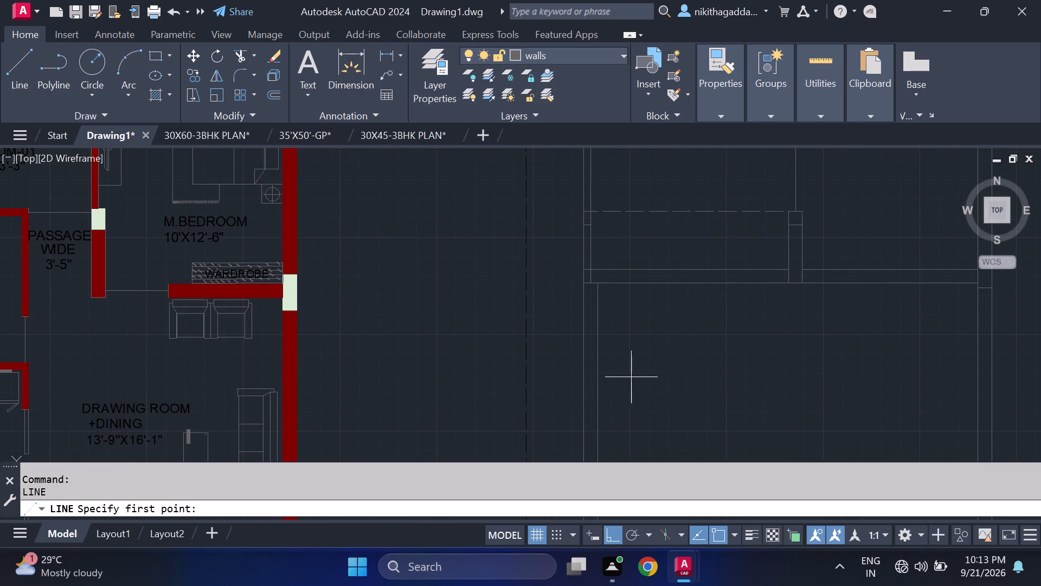
left_click(583, 366)
left_click_drag(602, 364, 609, 364)
key("Return")
key("Return")
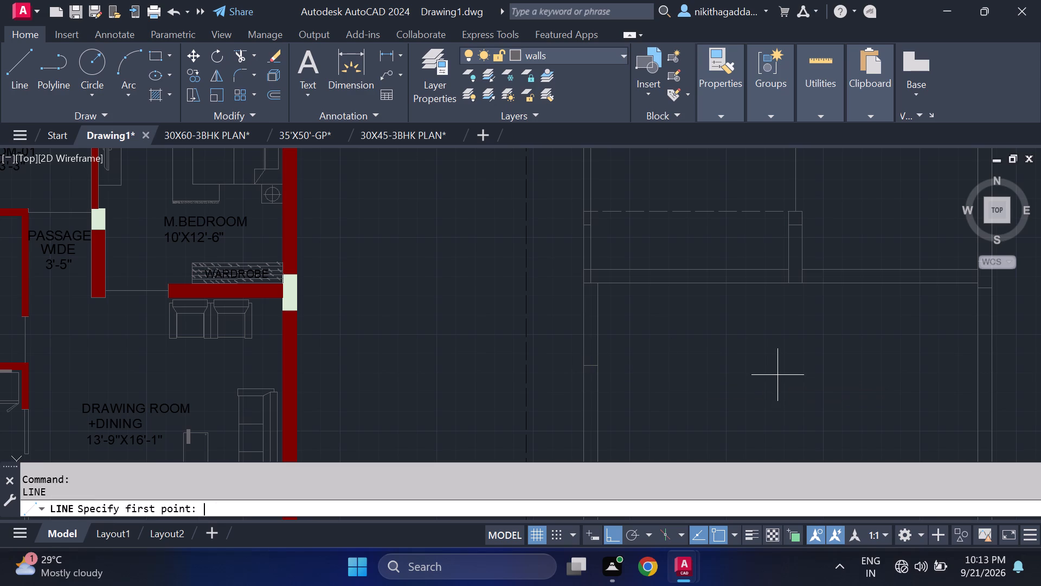
middle_click_drag(695, 360, 686, 324)
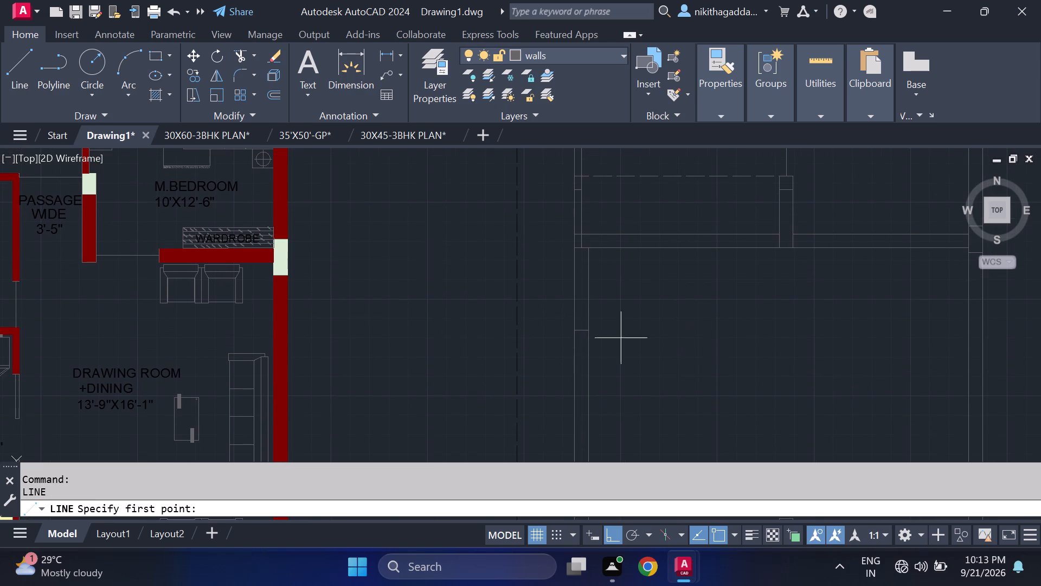
left_click(575, 354)
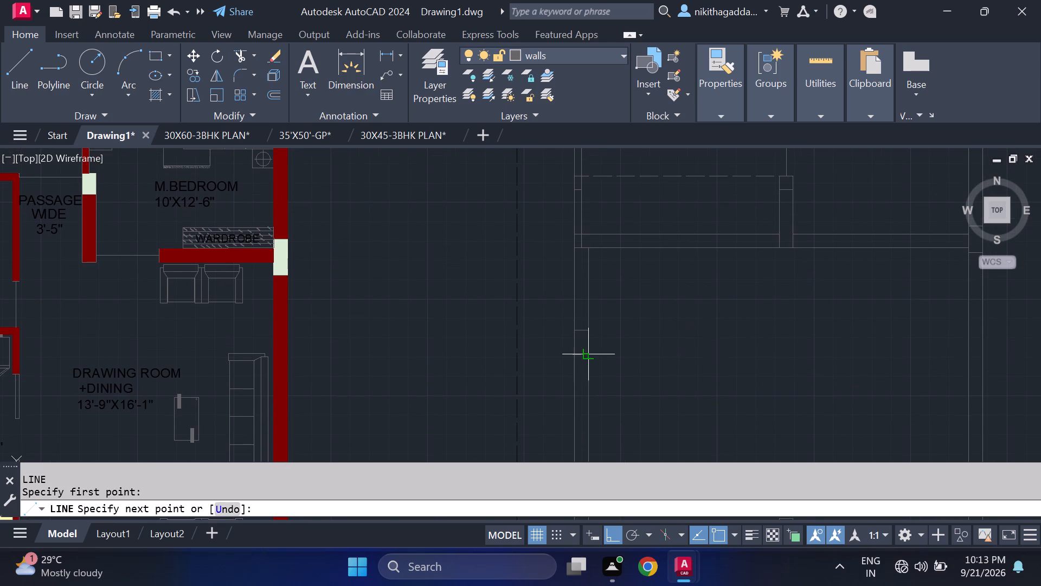
left_click(590, 356)
key("Return")
Draw a short line across the west outer wall, just below the horizontal wall at the stair end of the large room, as a column edge.
key("Return")
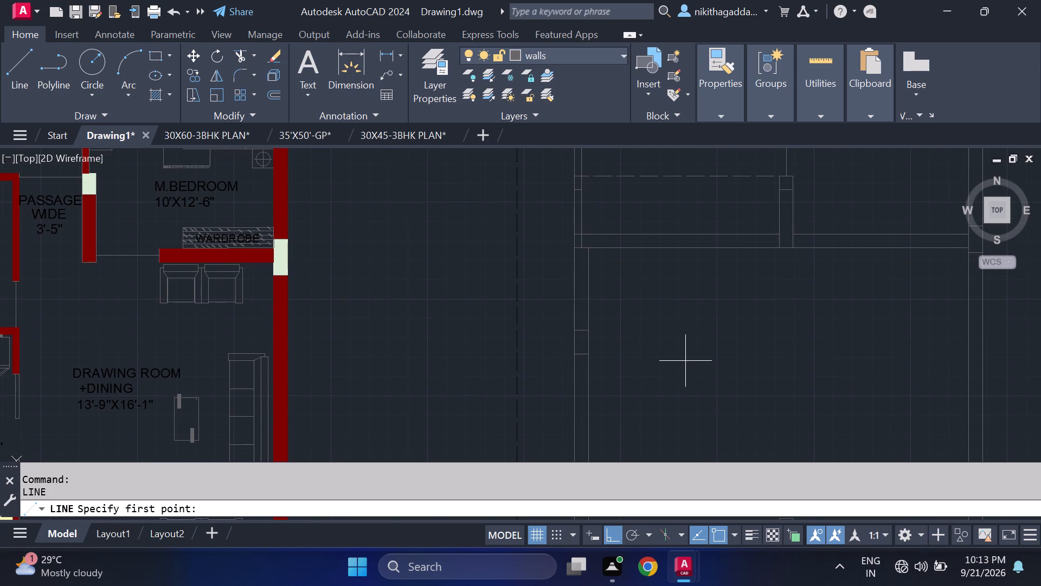
scroll(685, 364, "down", 1)
middle_click_drag(690, 392, 661, 295)
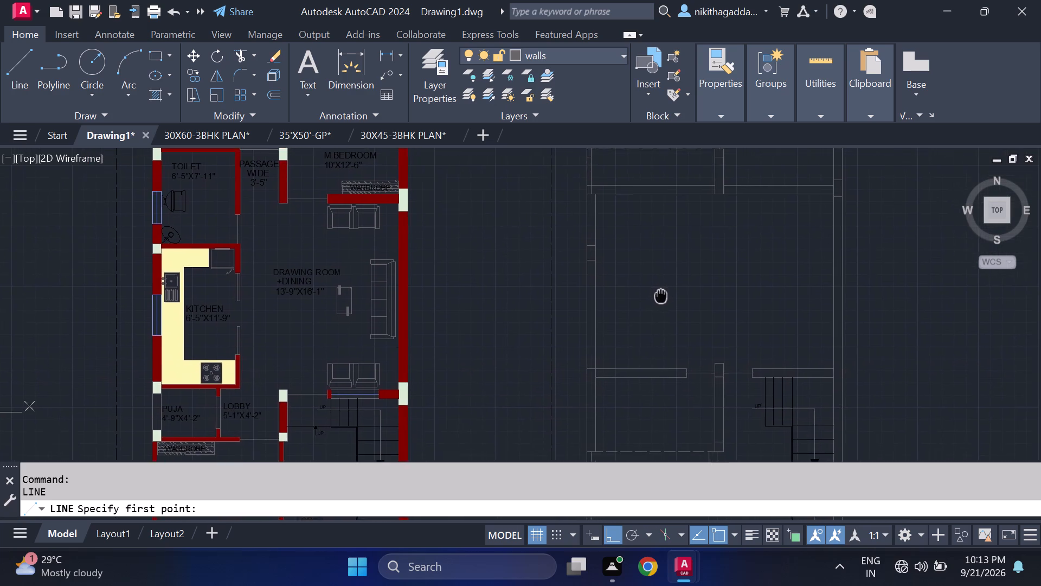
middle_click_drag(661, 295, 637, 259)
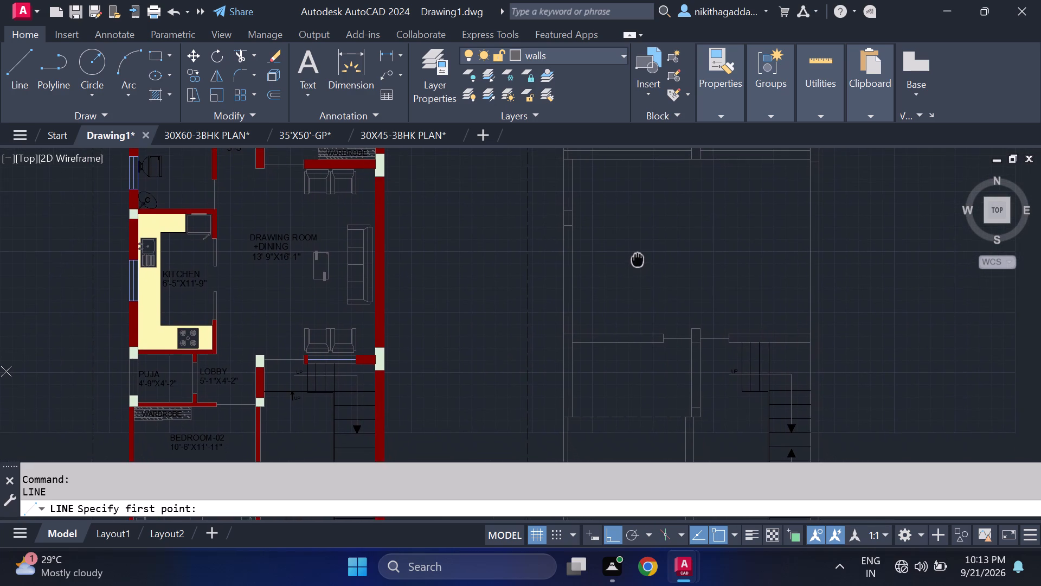
middle_click_drag(637, 259, 633, 254)
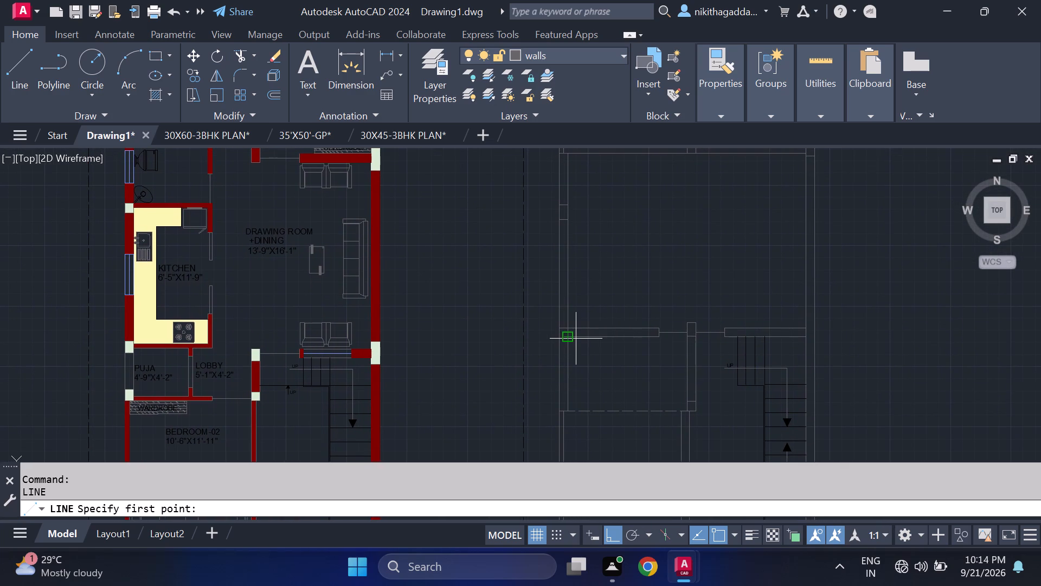
scroll(576, 337, "up", 2)
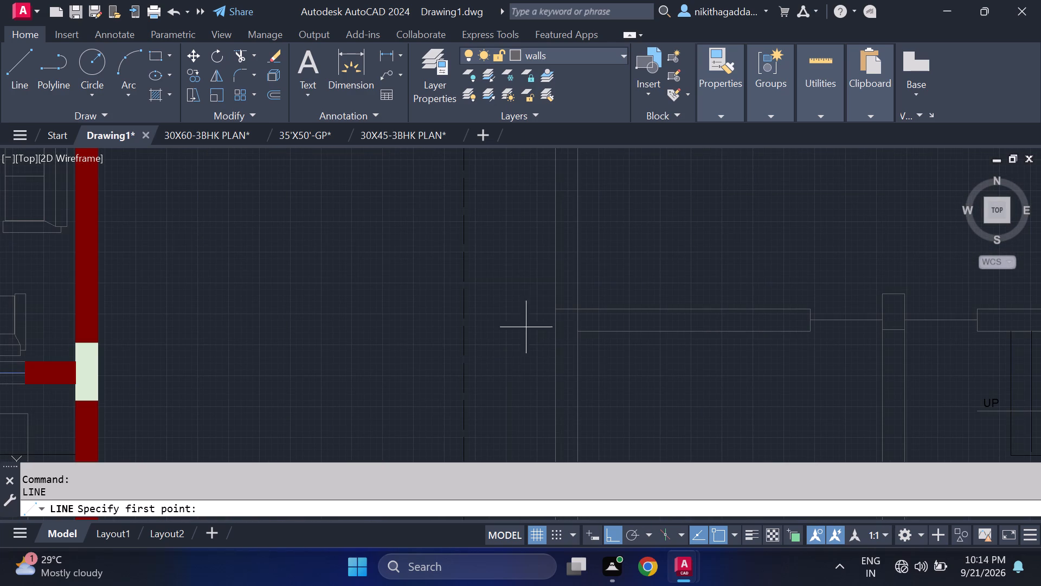
left_click(559, 346)
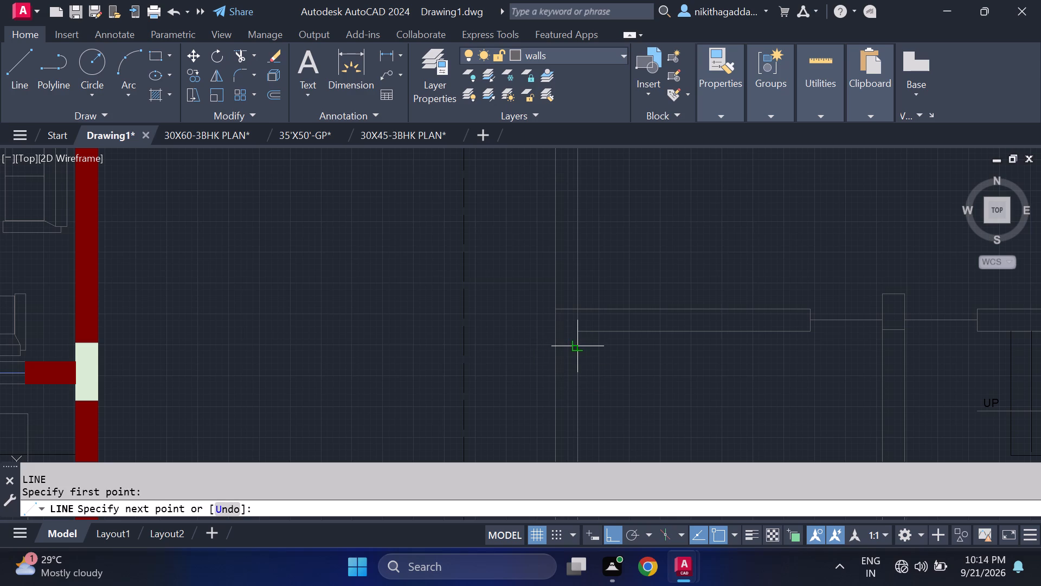
left_click(582, 349)
key("backslash")
key("Return")
key("Return")
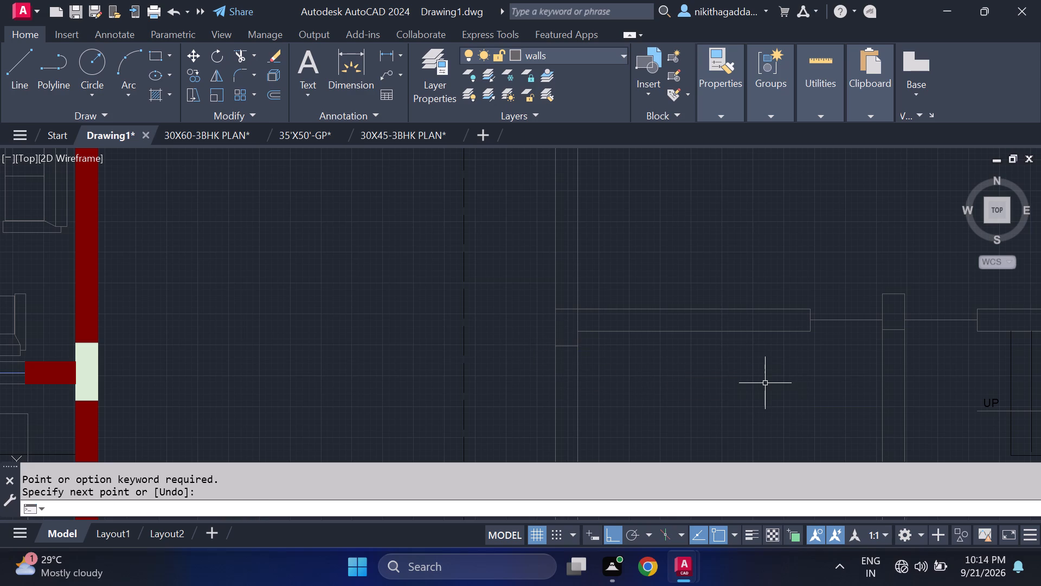
Draw a short line across the west outer wall, just above the west end of the lower dashed line, to mark the column edge.
scroll(756, 392, "down", 2)
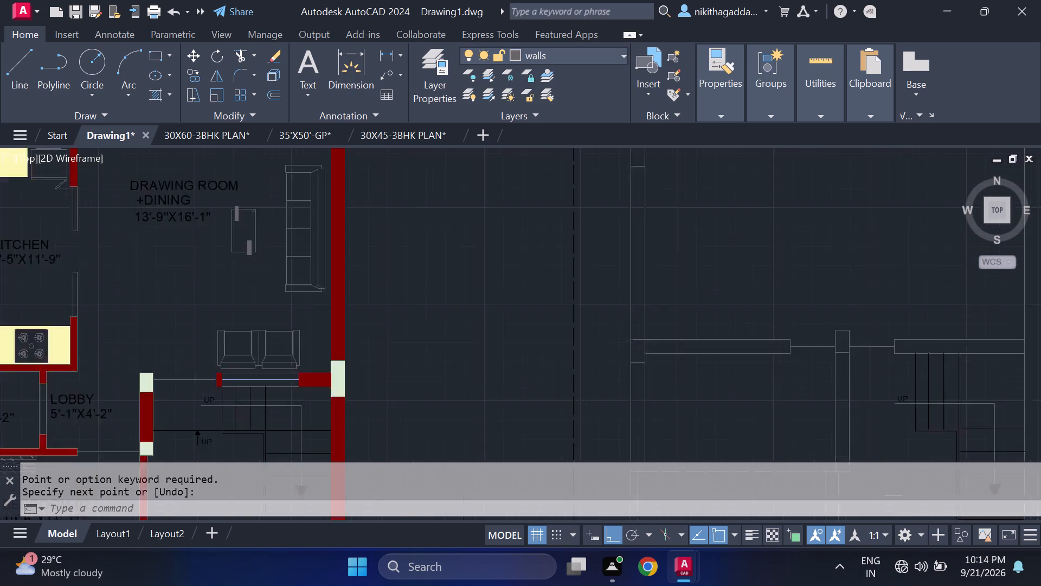
middle_click_drag(815, 401, 666, 384)
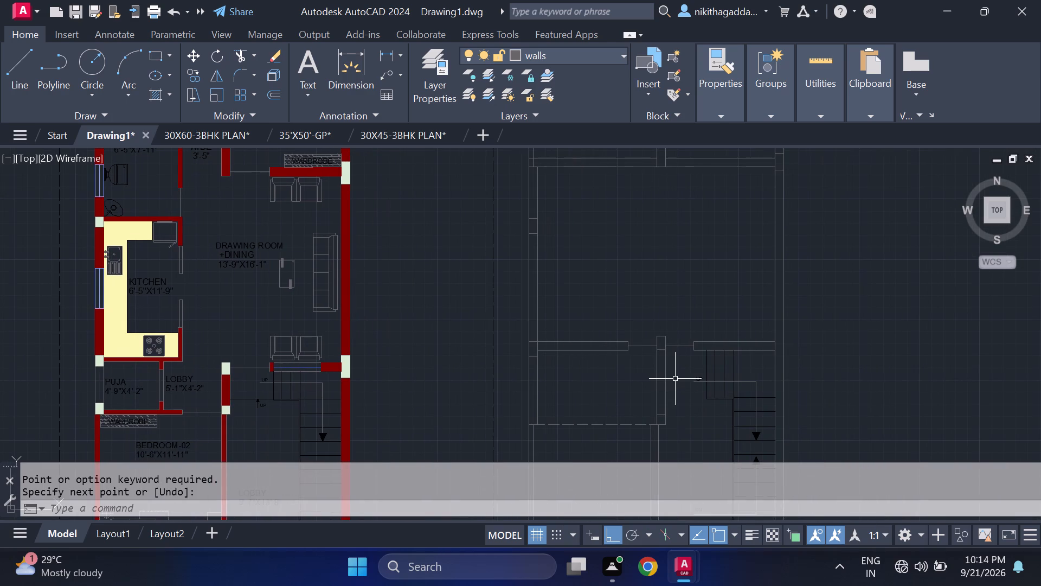
key("Return")
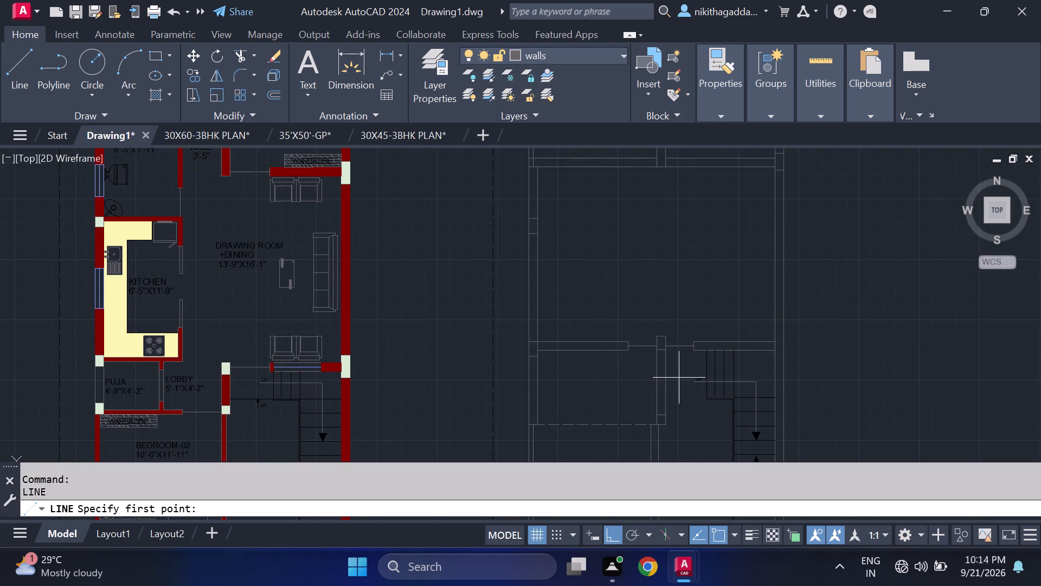
middle_click_drag(623, 367, 614, 314)
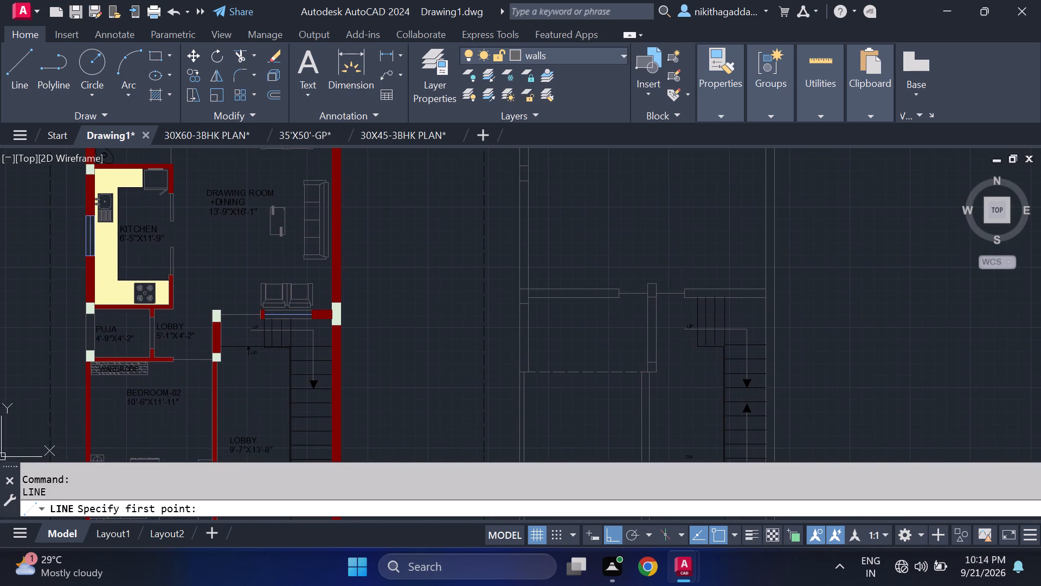
scroll(540, 378, "up", 1)
middle_click_drag(540, 378, 557, 339)
scroll(547, 334, "up", 2)
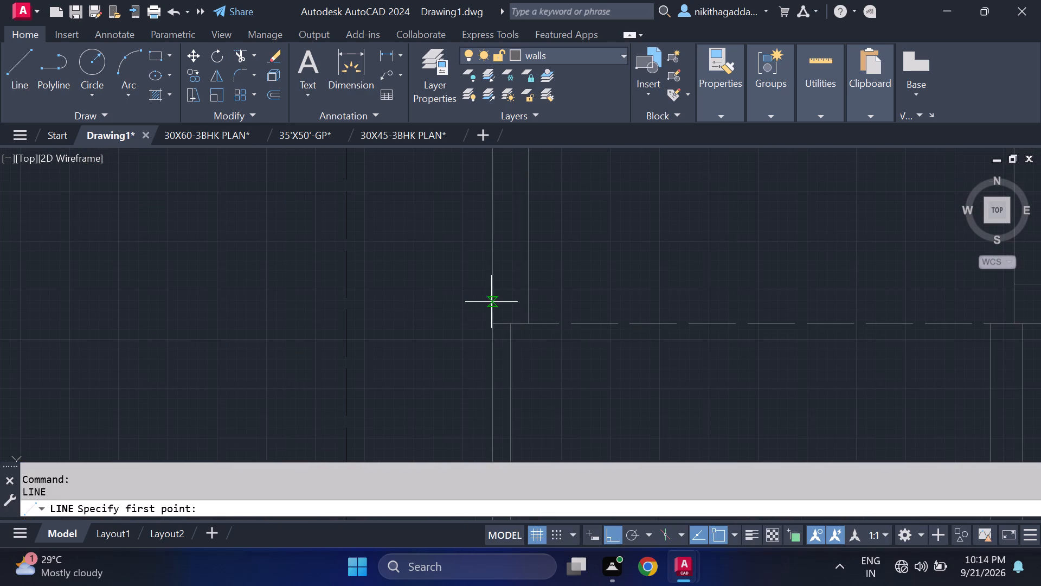
left_click(493, 289)
left_click(528, 288)
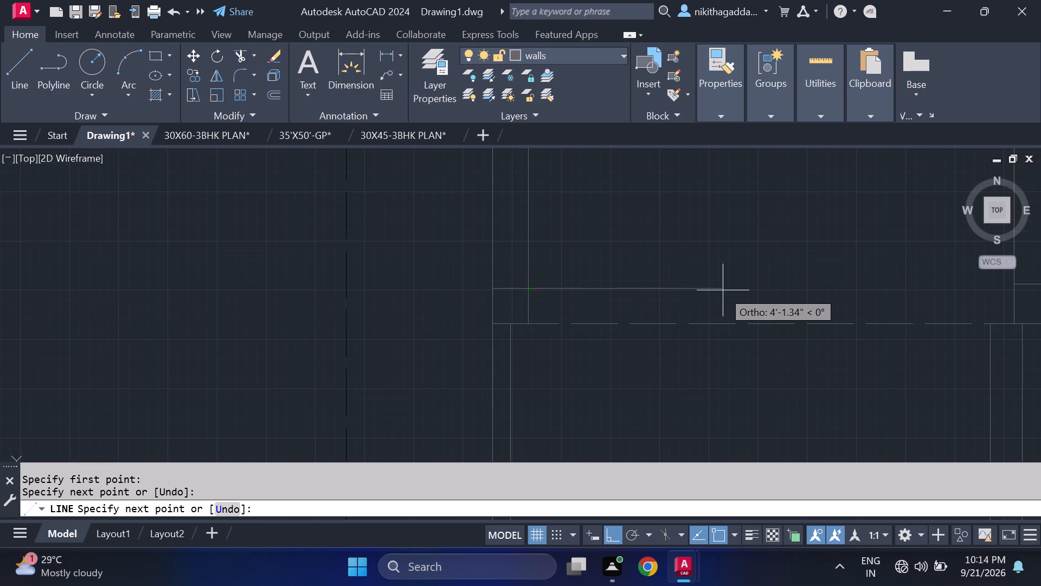
key("Return")
Draw a short line across the east outer wall, just above the horizontal wall over the stairs, to mark the column's upper edge.
key("Return")
scroll(717, 288, "down", 1)
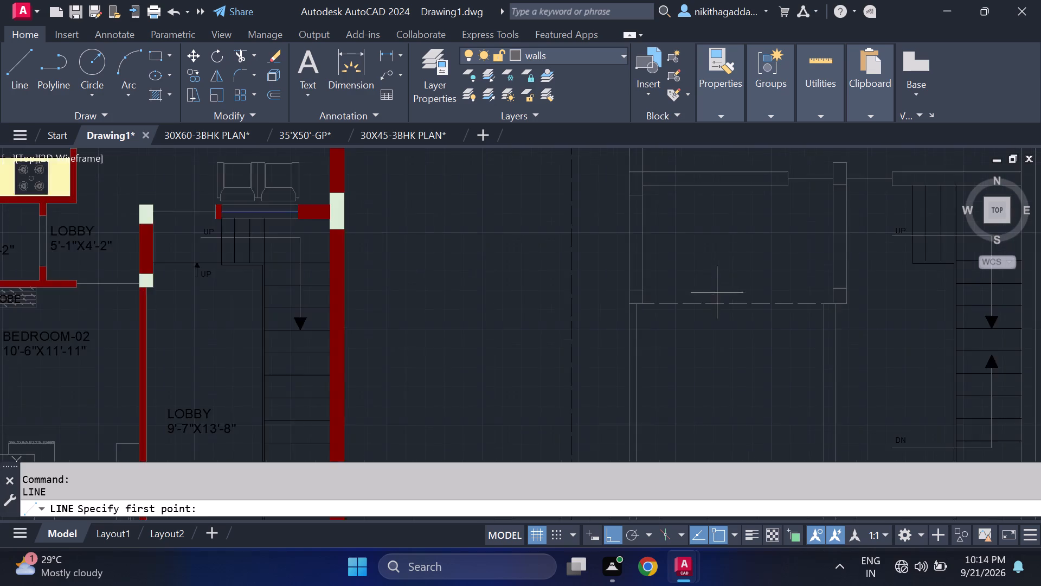
scroll(717, 295, "down", 2)
middle_click_drag(774, 292, 615, 340)
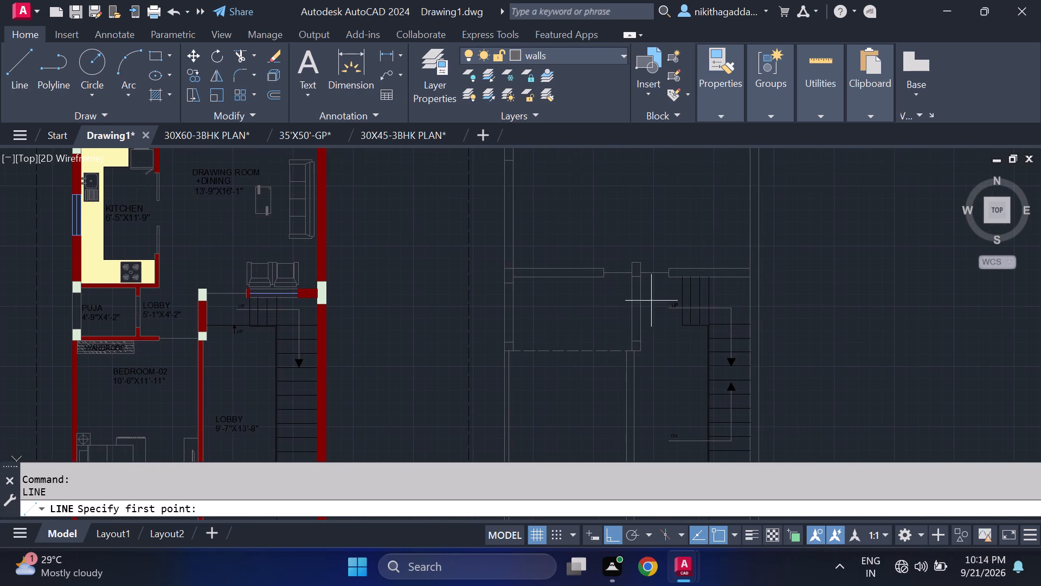
middle_click_drag(592, 323, 543, 366)
middle_click_drag(711, 323, 681, 399)
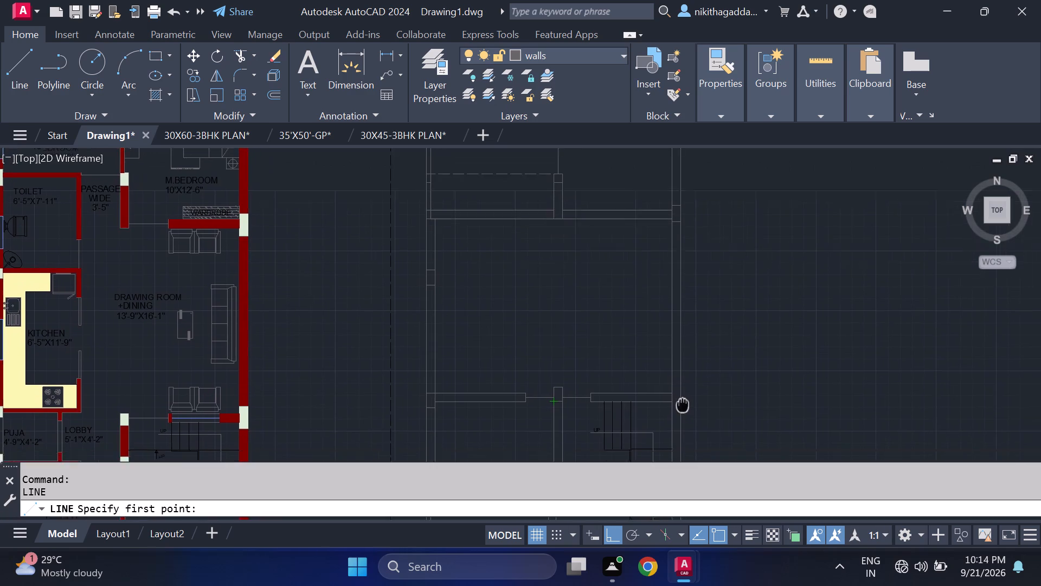
middle_click_drag(681, 399, 674, 353)
scroll(683, 327, "up", 1)
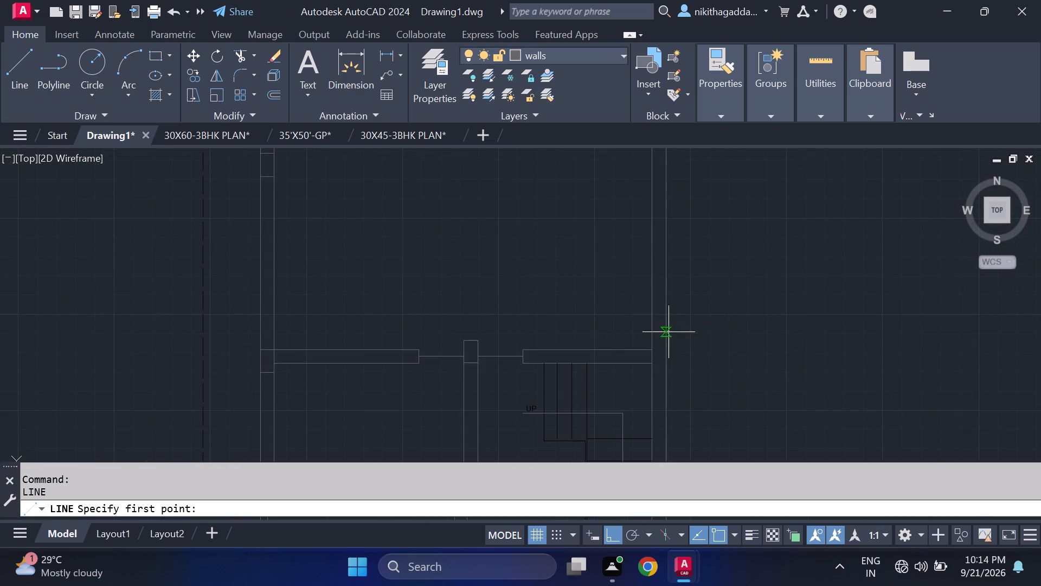
middle_click_drag(653, 334, 653, 416)
scroll(652, 405, "down", 1)
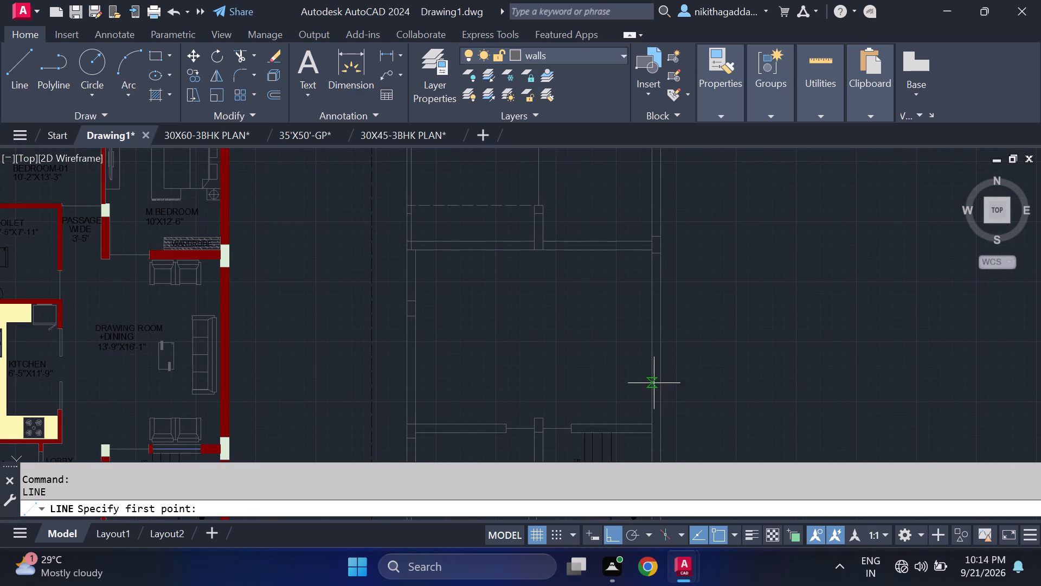
left_click(654, 414)
left_click(661, 414)
key("Return")
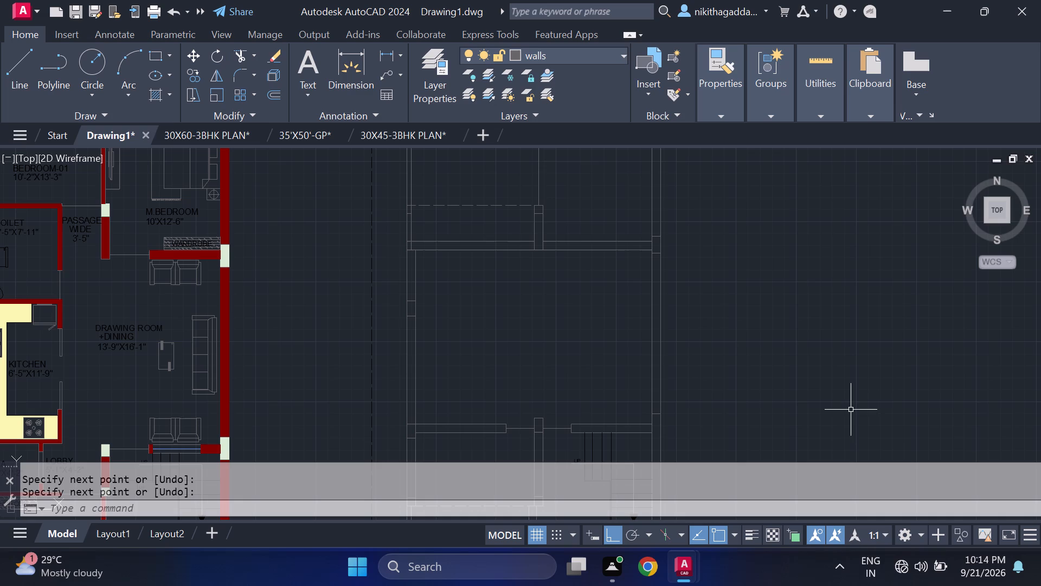
key("Return")
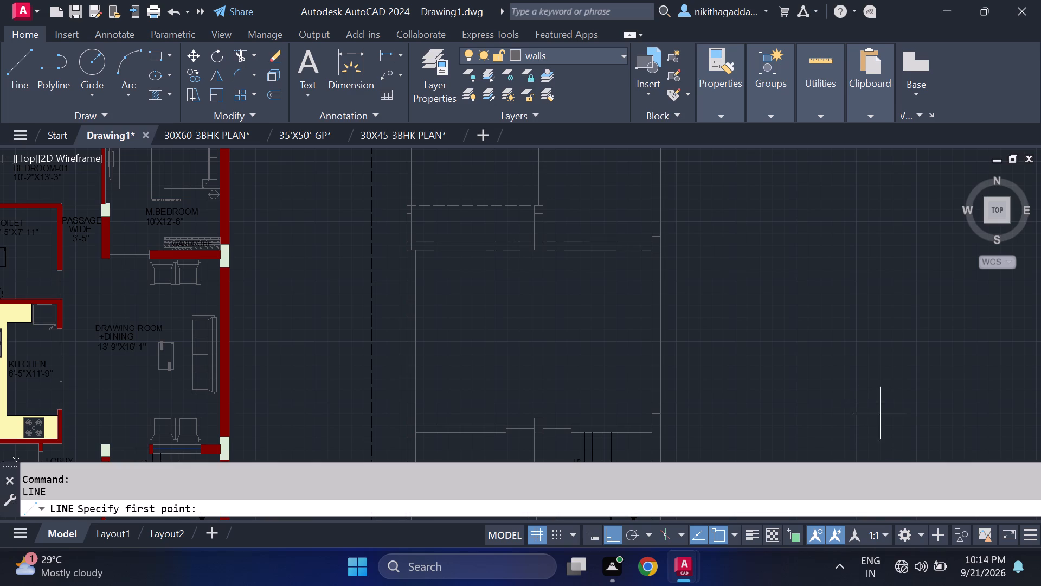
Draw a short line across the east outer wall, just below the horizontal wall over the stairs, to mark the column's lower edge.
middle_click_drag(800, 381, 791, 337)
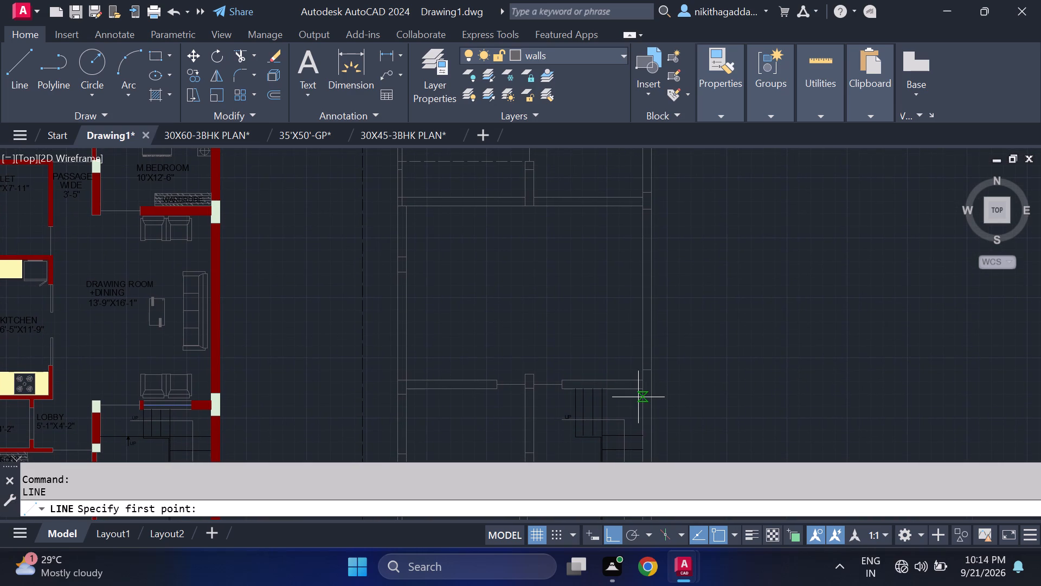
left_click(640, 398)
left_click(656, 397)
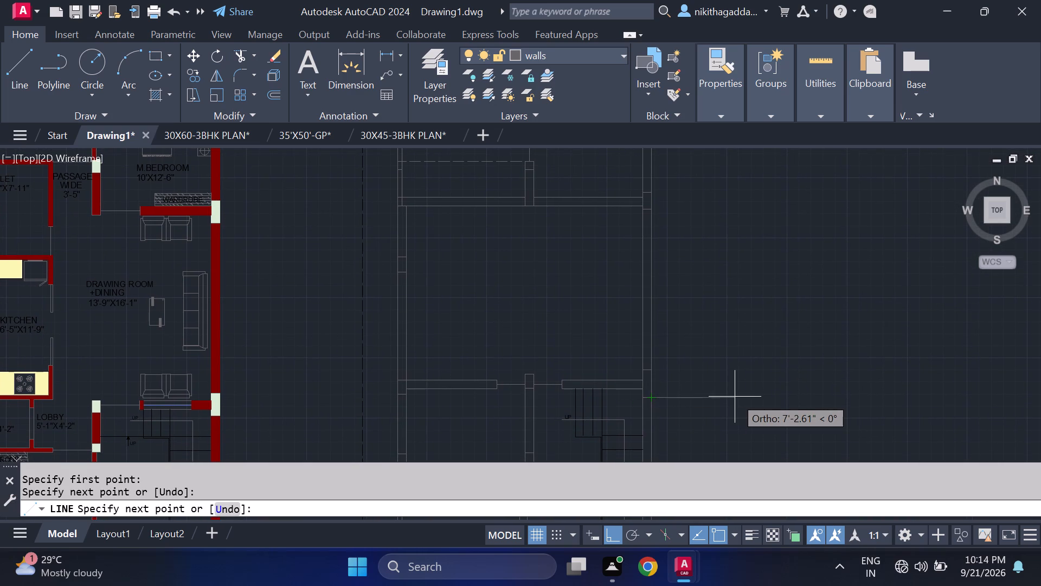
key("Return")
Outline the column where the interior wall beside the stairs meets the south wall, with its top edge level with the southeast corner column's.
key("Return")
scroll(739, 406, "down", 1)
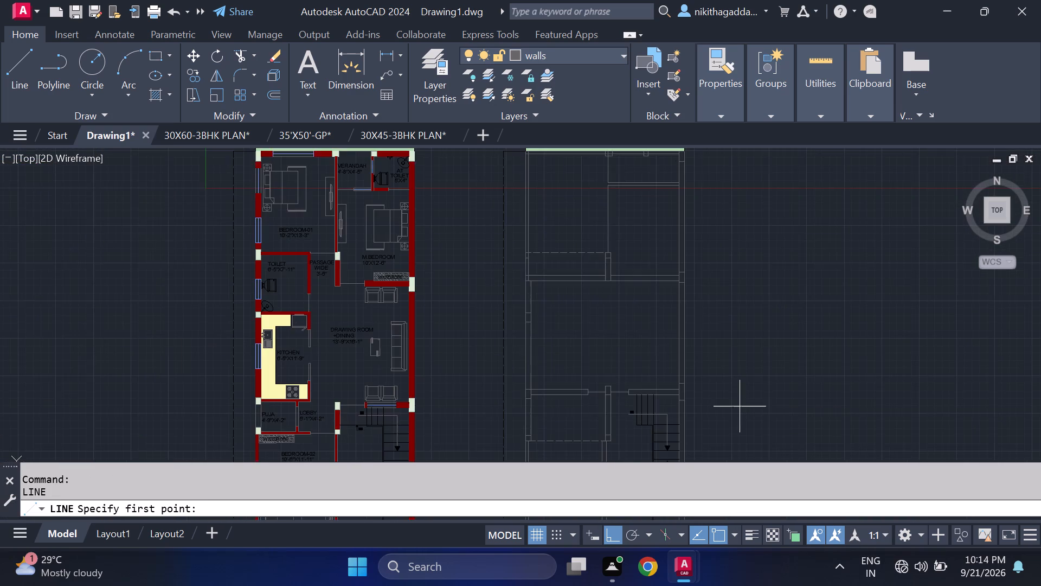
middle_click_drag(734, 392, 754, 308)
middle_click_drag(781, 387, 764, 307)
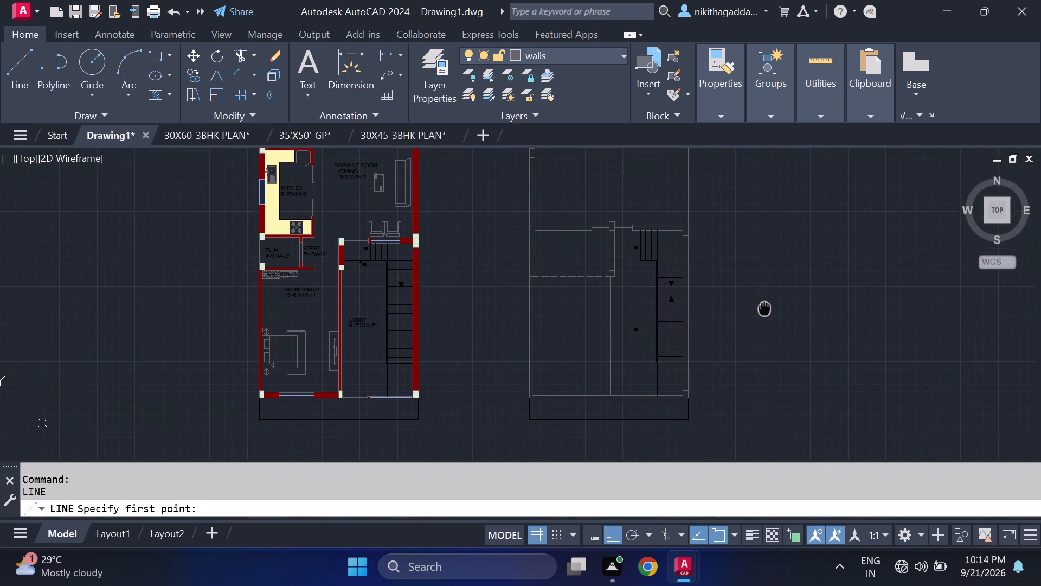
middle_click_drag(764, 307, 760, 284)
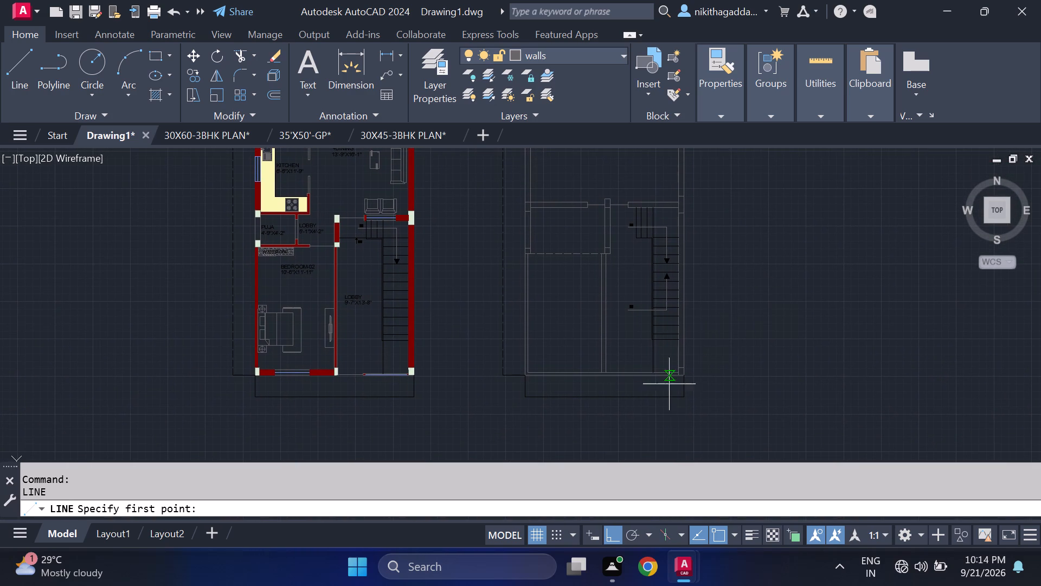
scroll(628, 397, "up", 2)
scroll(561, 304, "up", 1)
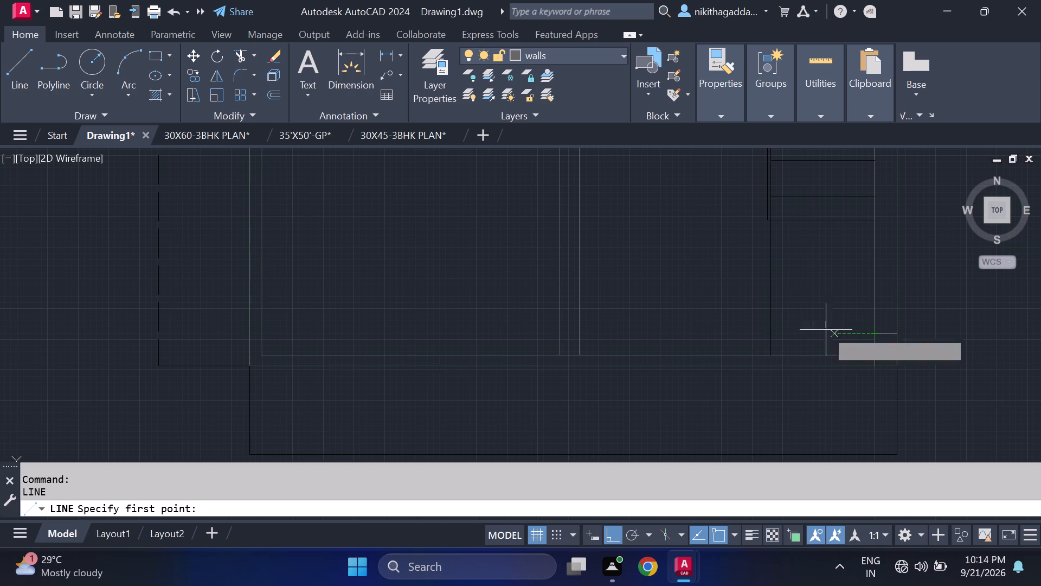
left_click(563, 331)
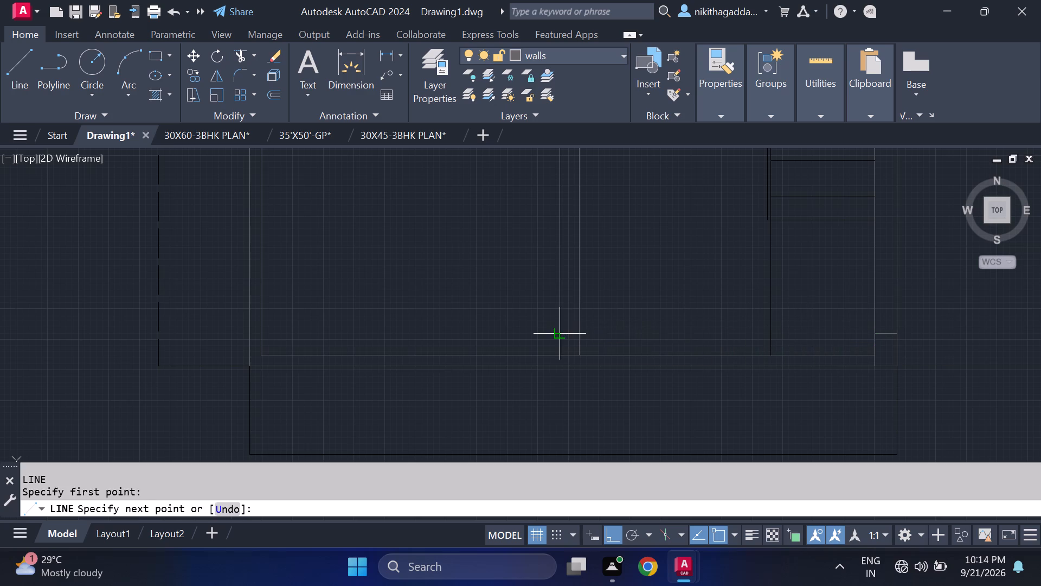
left_click(578, 335)
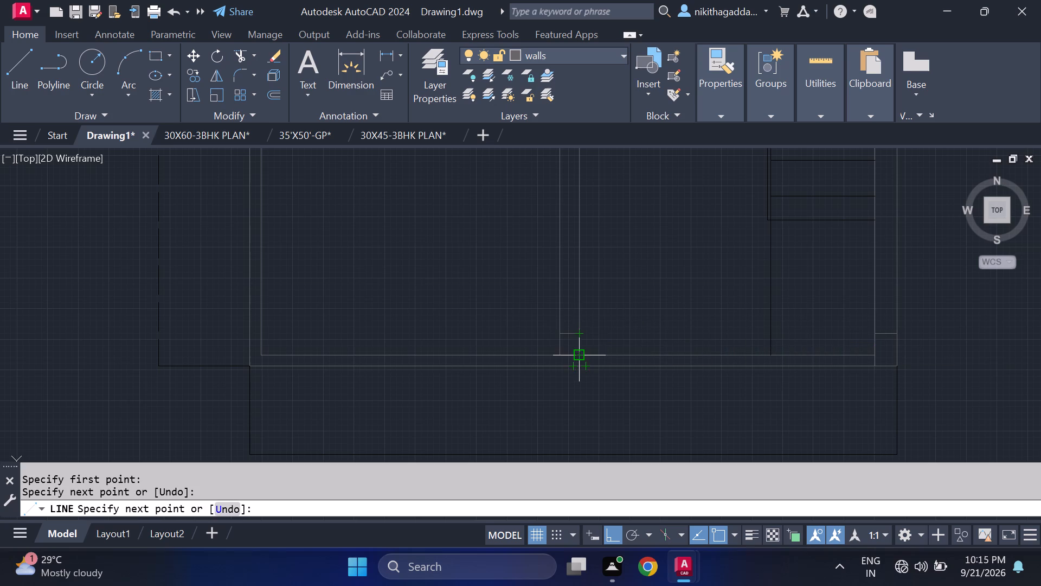
scroll(582, 367, "up", 3)
left_click(571, 367)
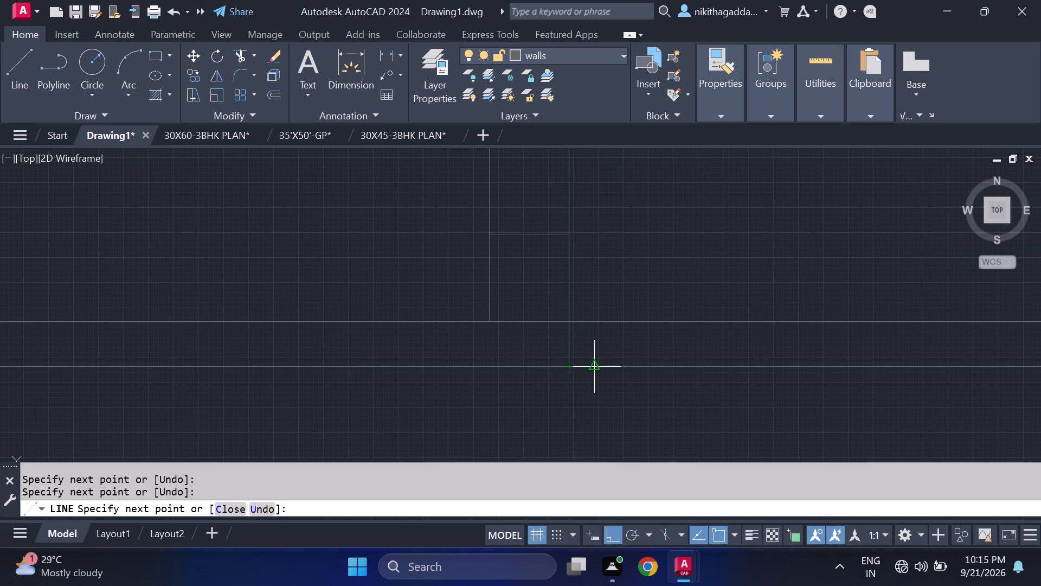
left_click(489, 362)
left_click(489, 324)
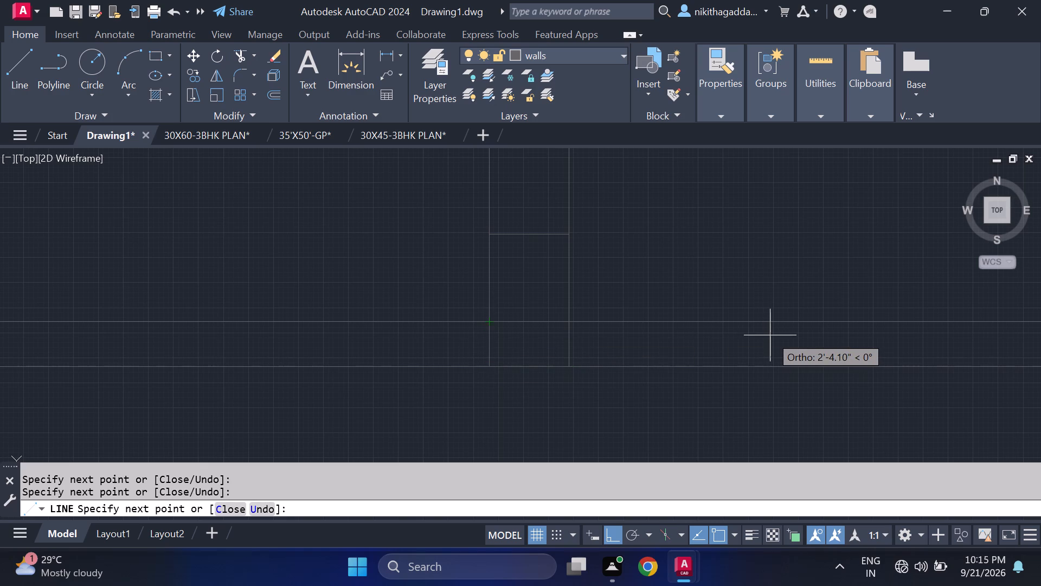
key("Escape")
Trim the south wall's inner line where it crosses the new column at the foot of the interior wall.
scroll(800, 332, "down", 2)
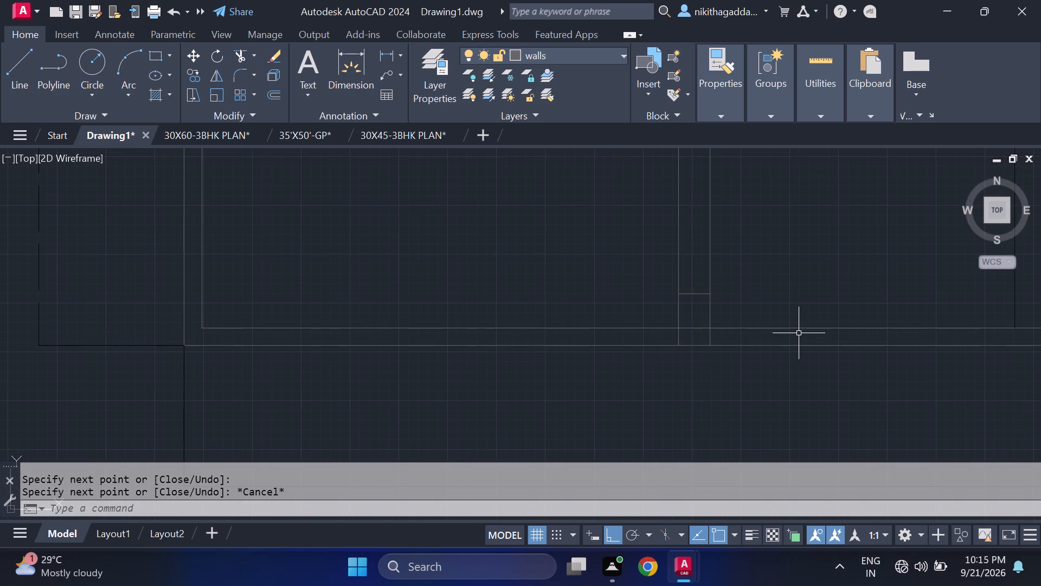
type("TR")
key("Return")
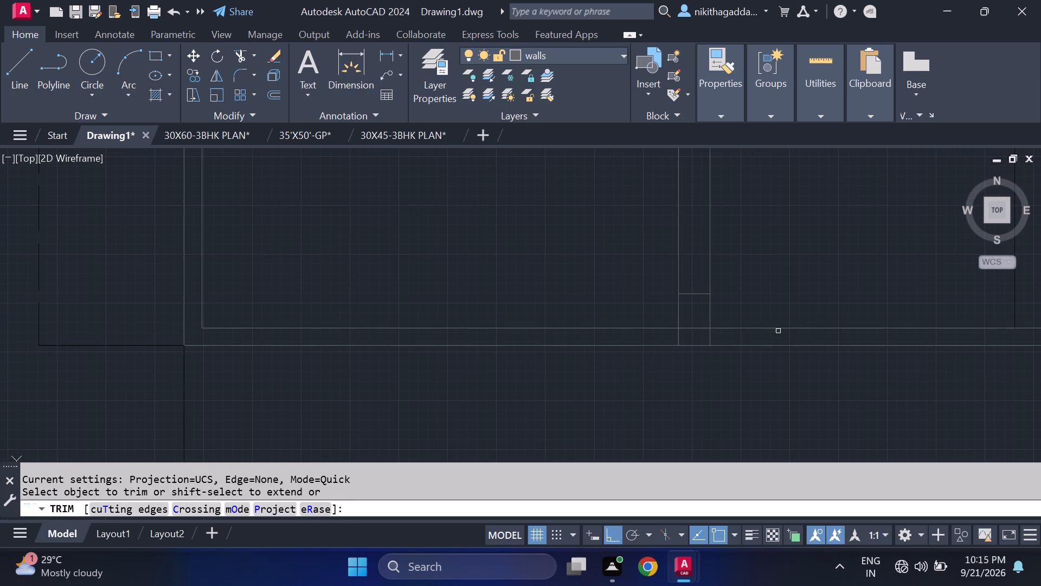
scroll(681, 326, "up", 1)
left_click(700, 330)
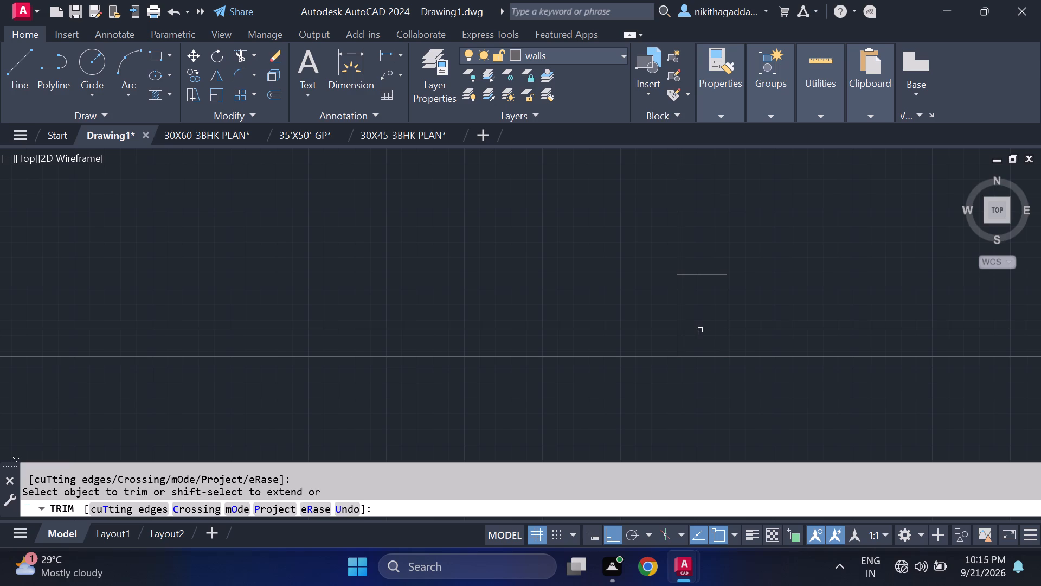
Compare the second floor plan with the finished plan from end to end, checking the column outlines.
scroll(777, 335, "down", 4)
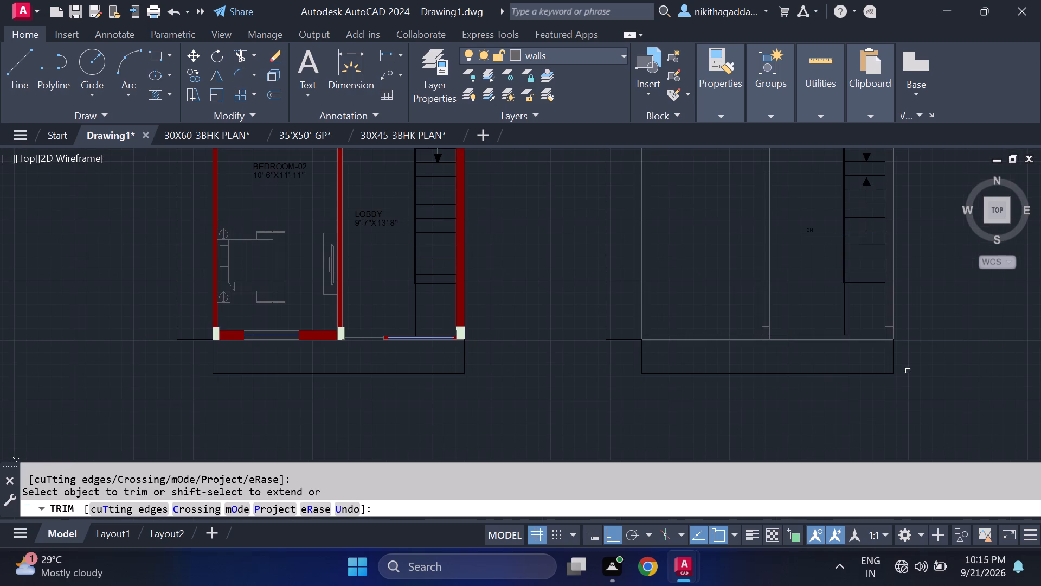
scroll(909, 335, "up", 1)
scroll(907, 335, "down", 2)
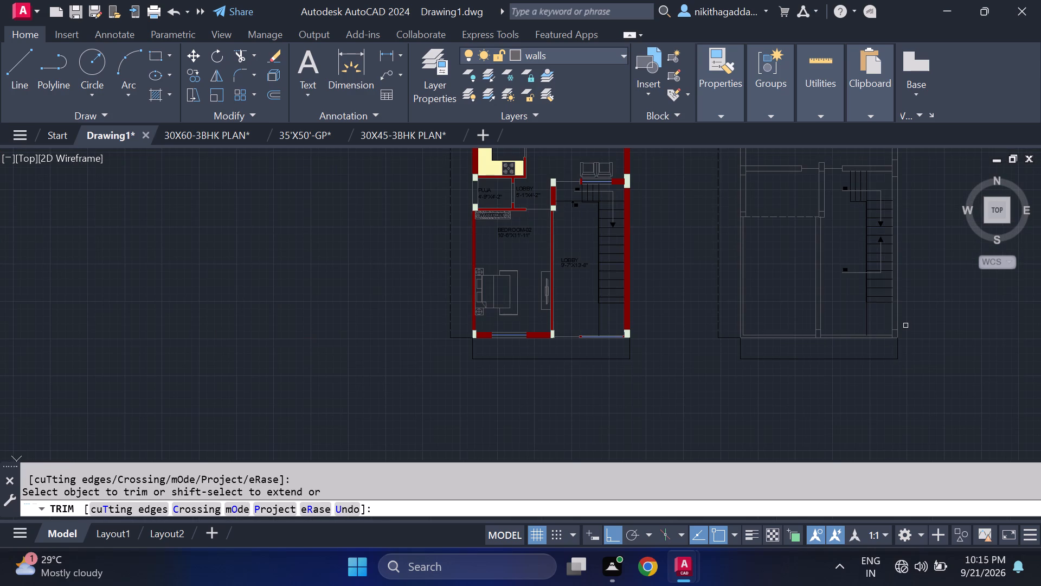
scroll(896, 315, "down", 1)
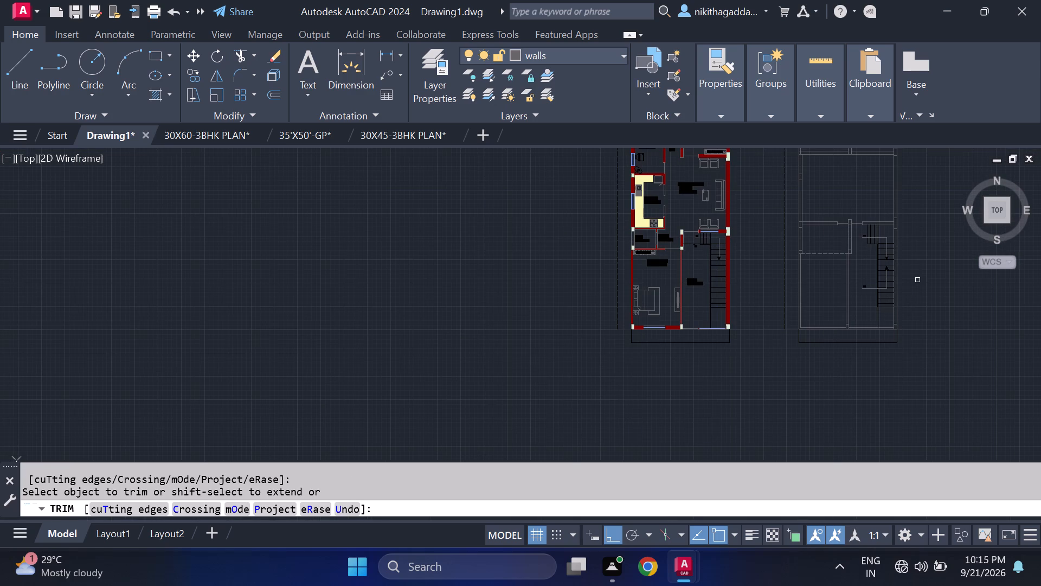
middle_click_drag(917, 278, 840, 371)
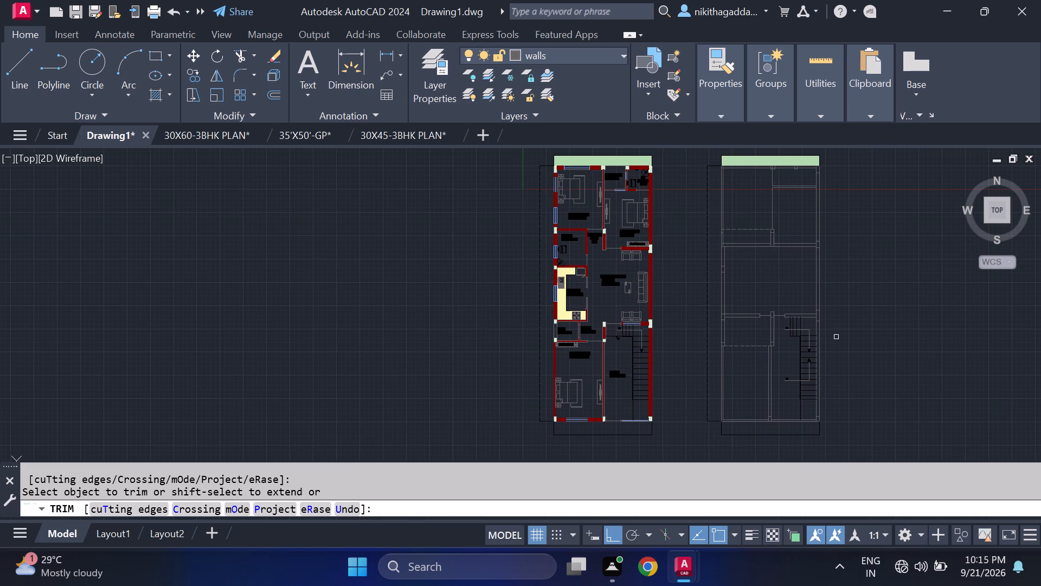
scroll(728, 362, "up", 2)
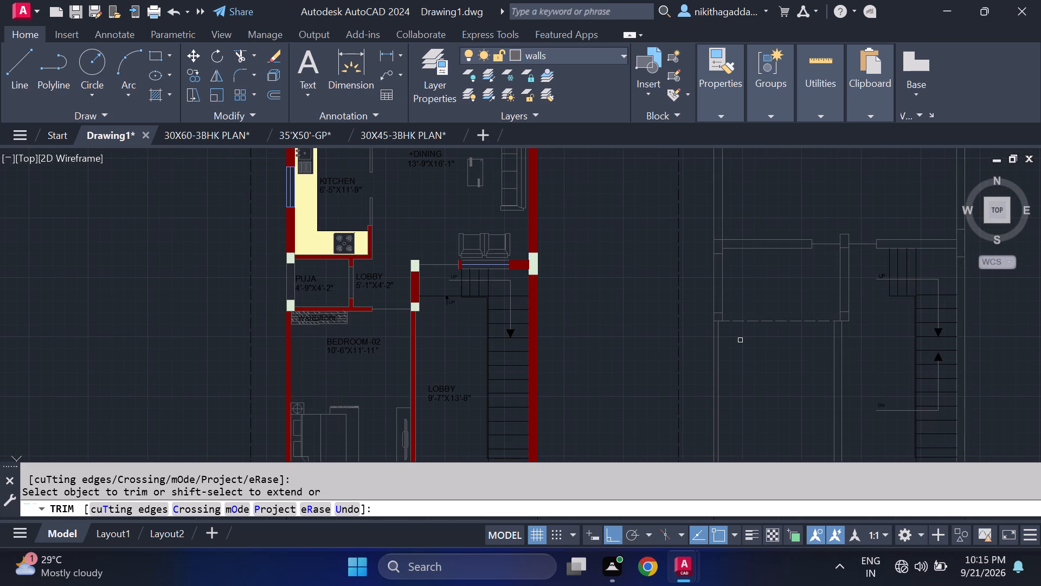
middle_click_drag(740, 340, 613, 411)
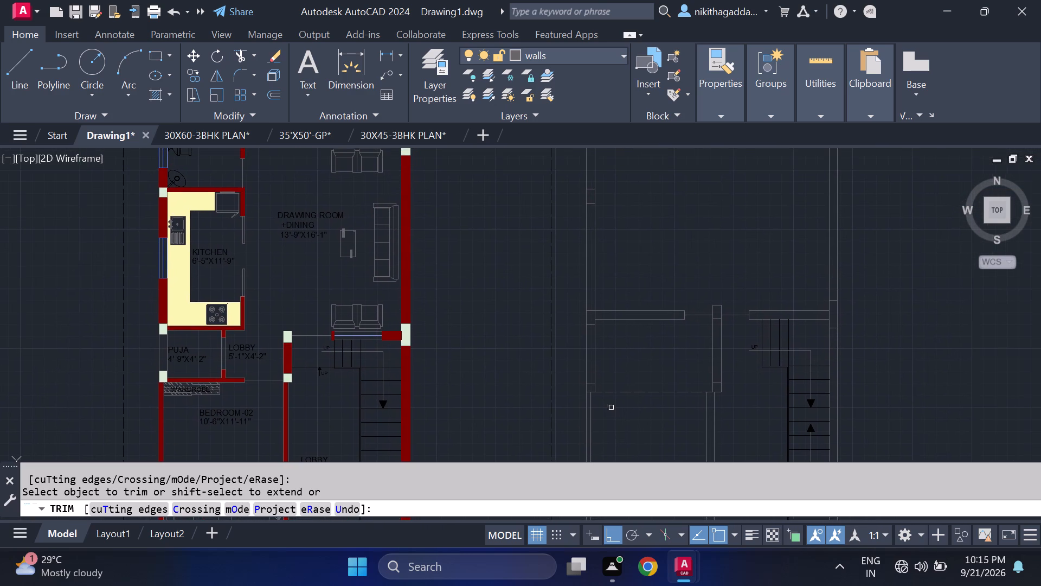
middle_click_drag(889, 332, 895, 388)
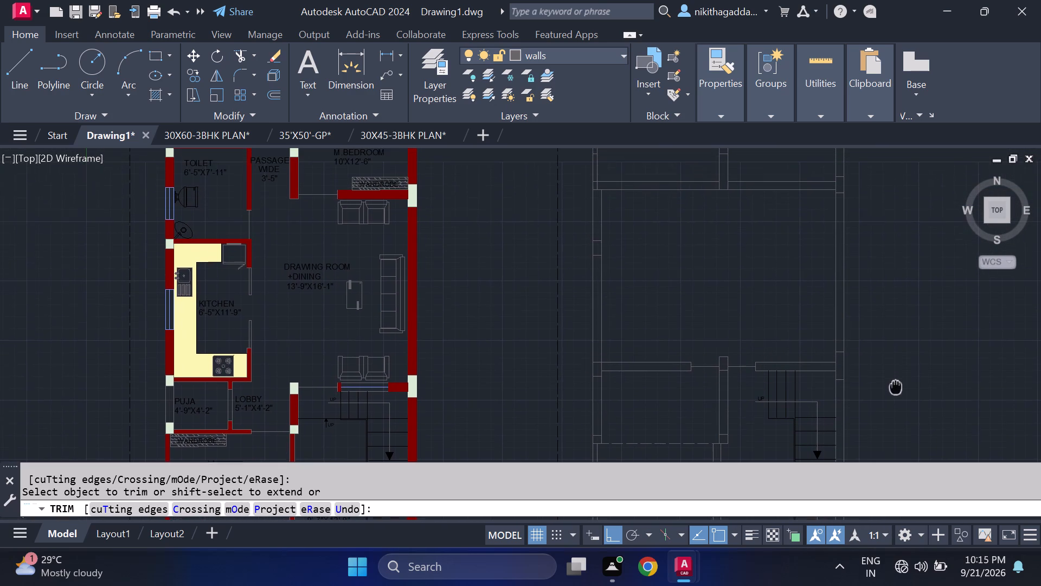
middle_click_drag(895, 388, 895, 390)
scroll(788, 319, "down", 1)
middle_click_drag(729, 315, 727, 371)
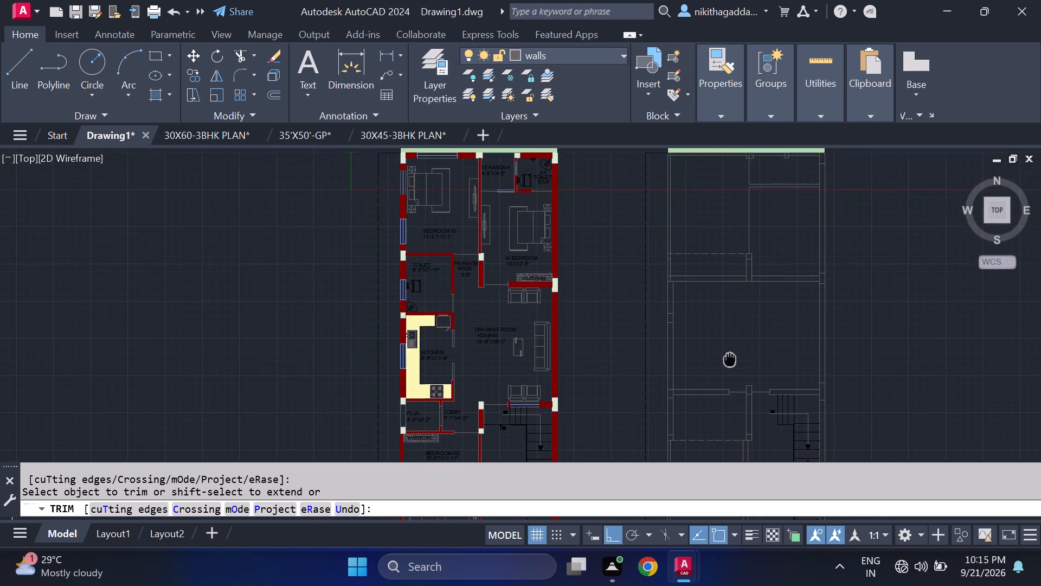
middle_click_drag(727, 371, 719, 404)
scroll(697, 363, "up", 2)
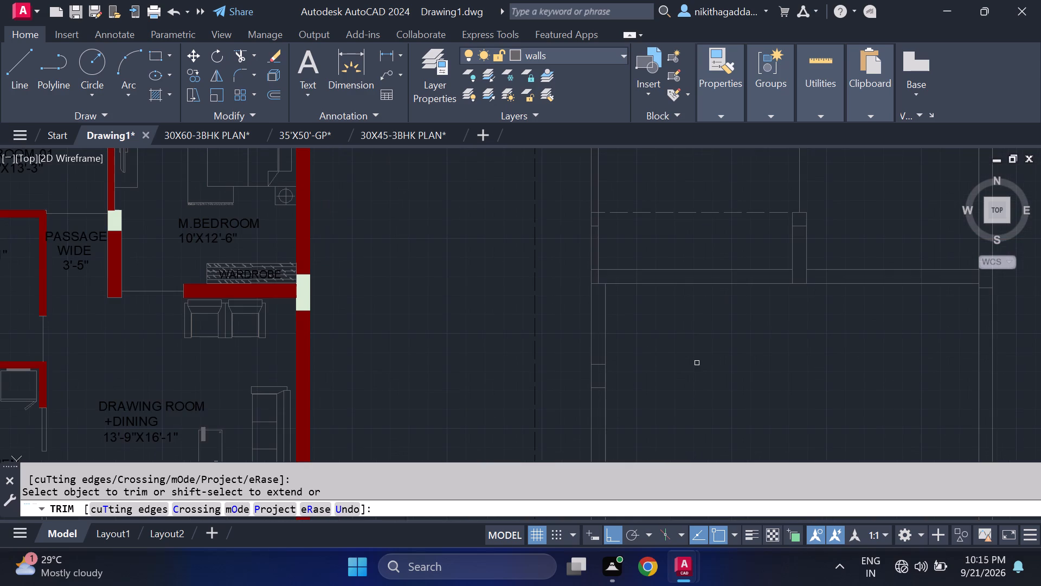
scroll(698, 362, "down", 1)
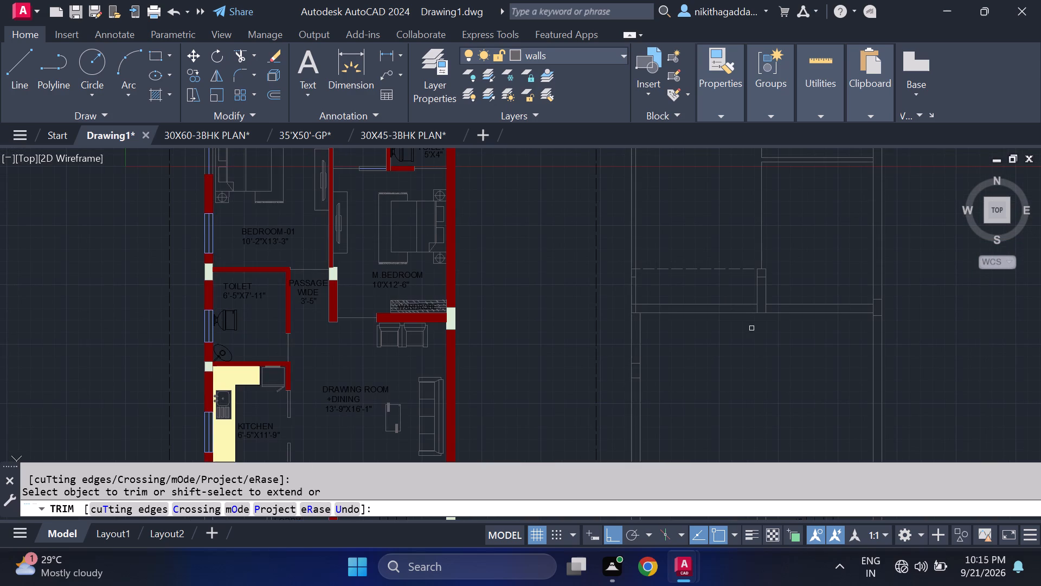
scroll(757, 336, "down", 2)
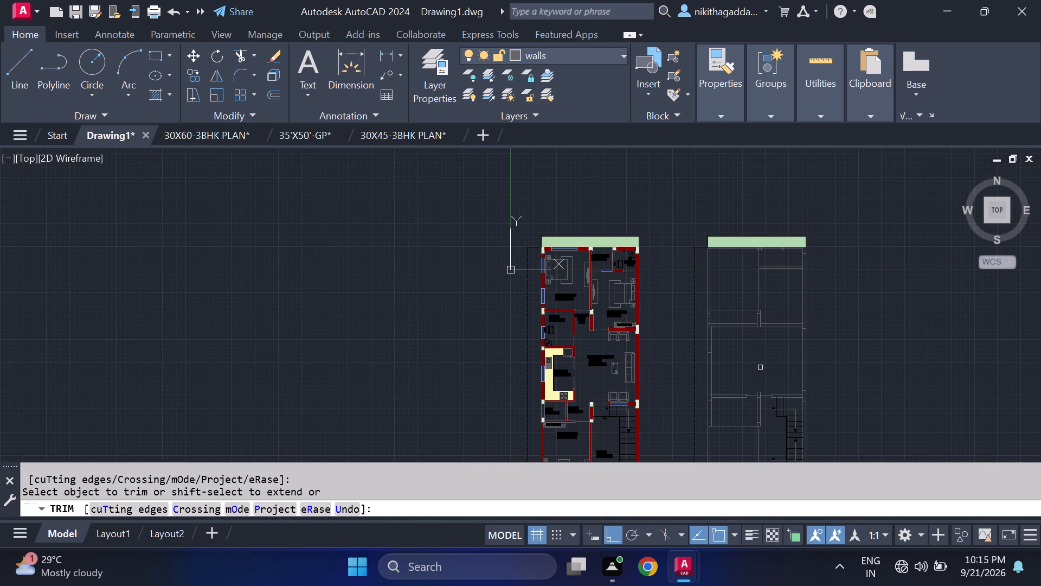
middle_click_drag(760, 367, 761, 339)
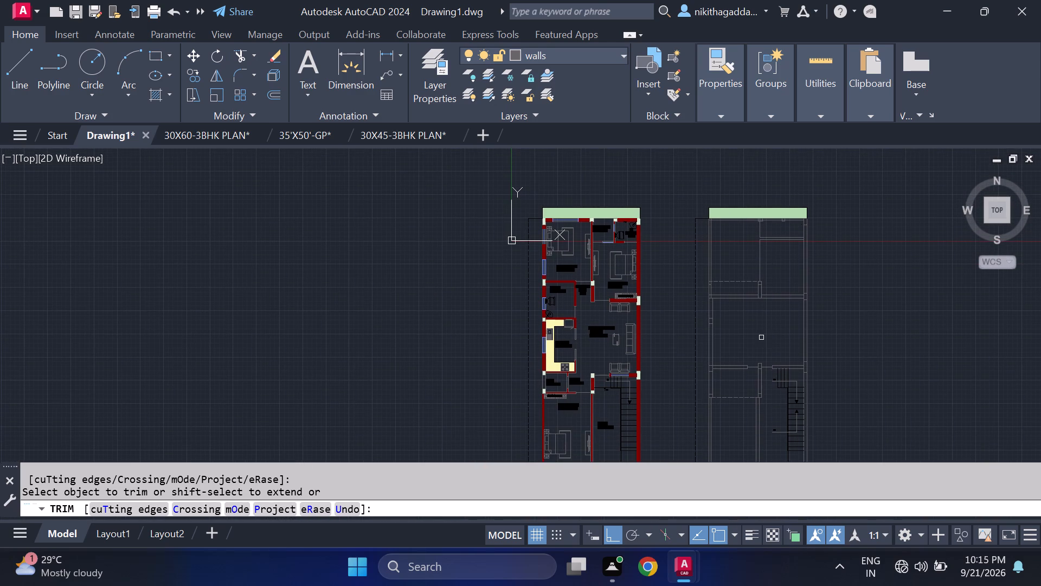
scroll(786, 360, "up", 2)
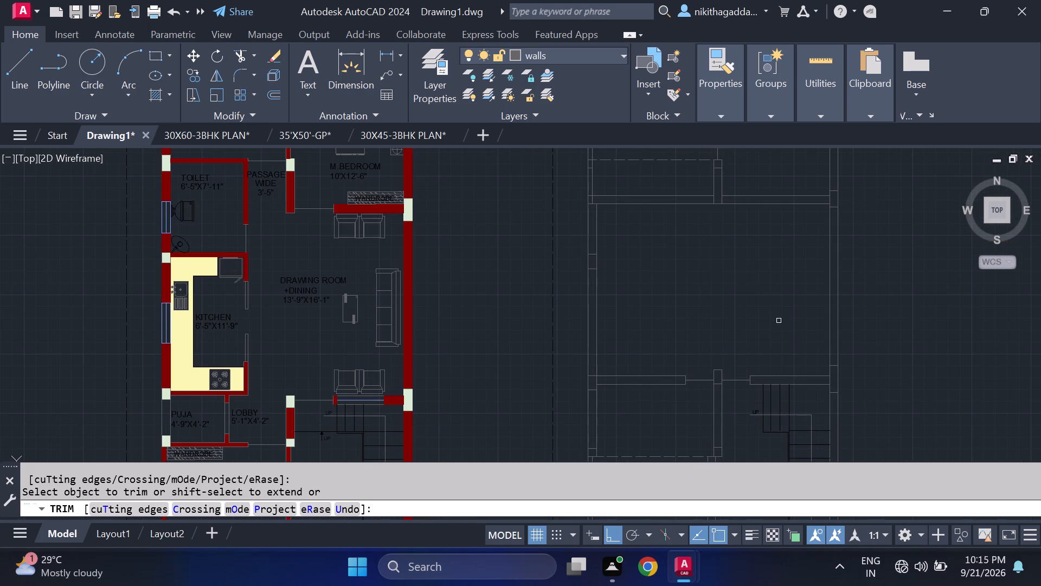
key("Escape")
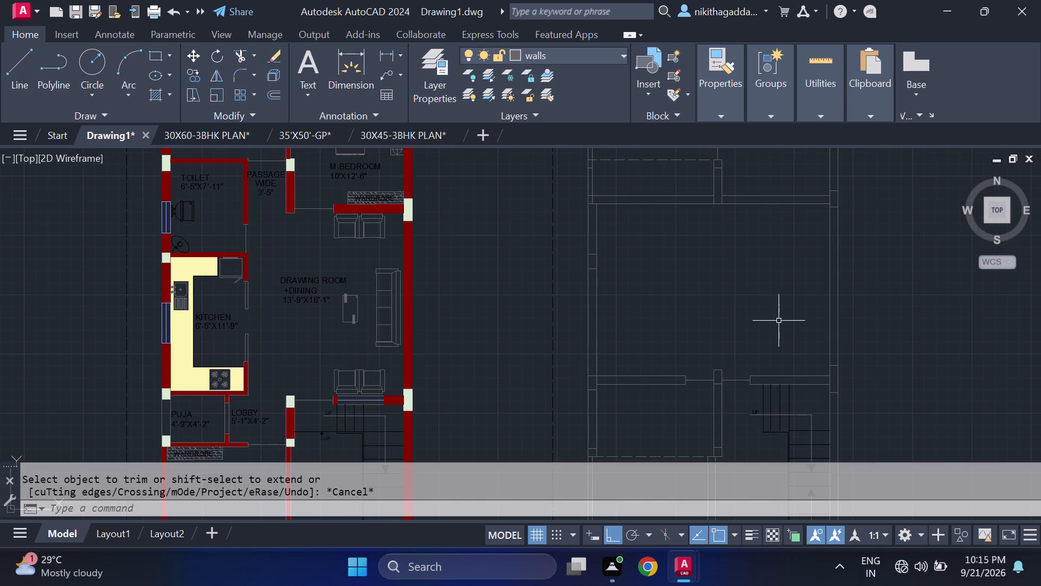
Inspect the column hatch beside the toilet in the finished plan for its pattern and colour.
key("h")
key("Escape")
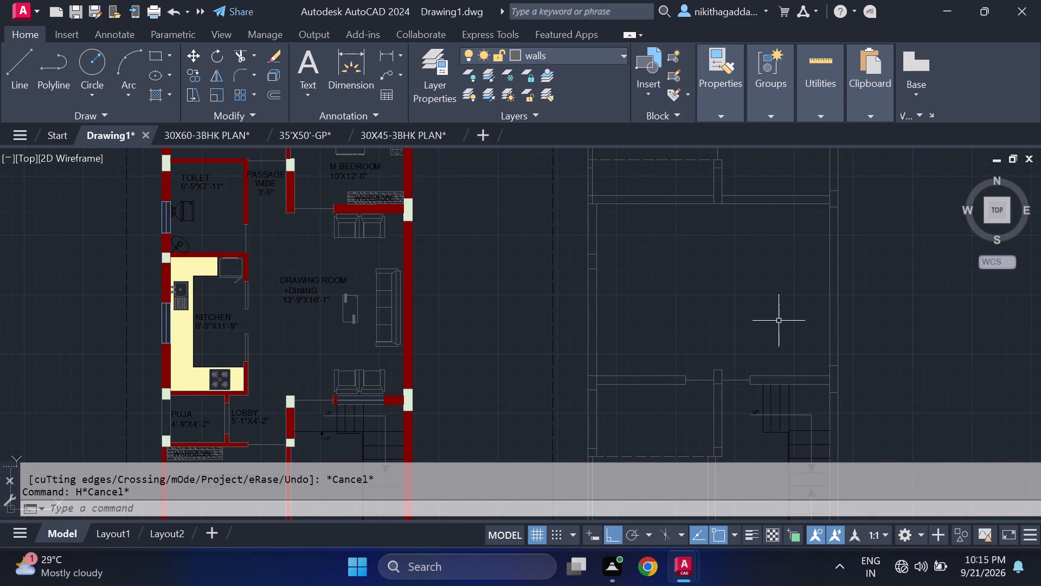
scroll(179, 153, "up", 2)
left_click(142, 173)
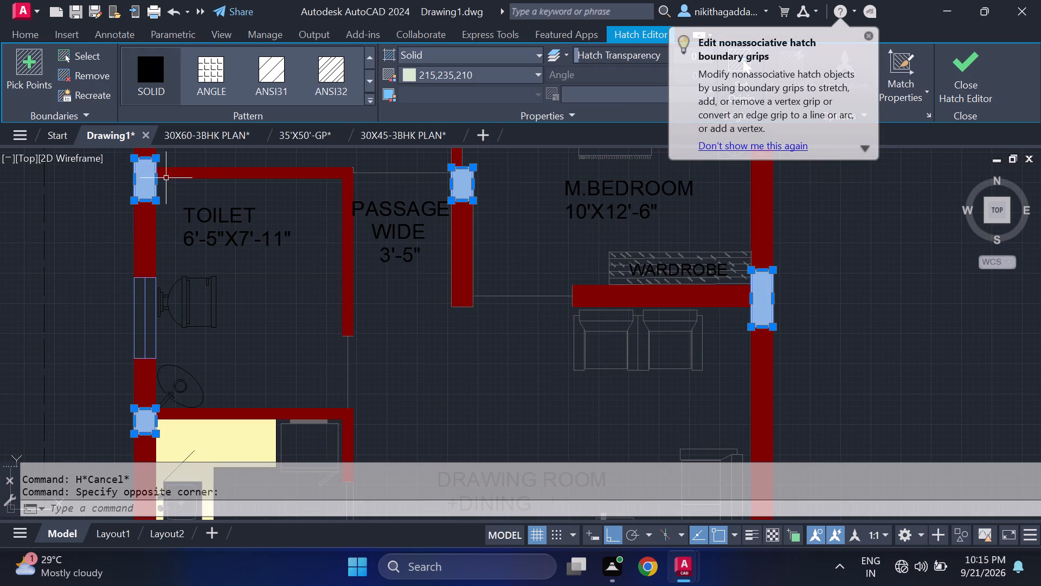
key("Escape")
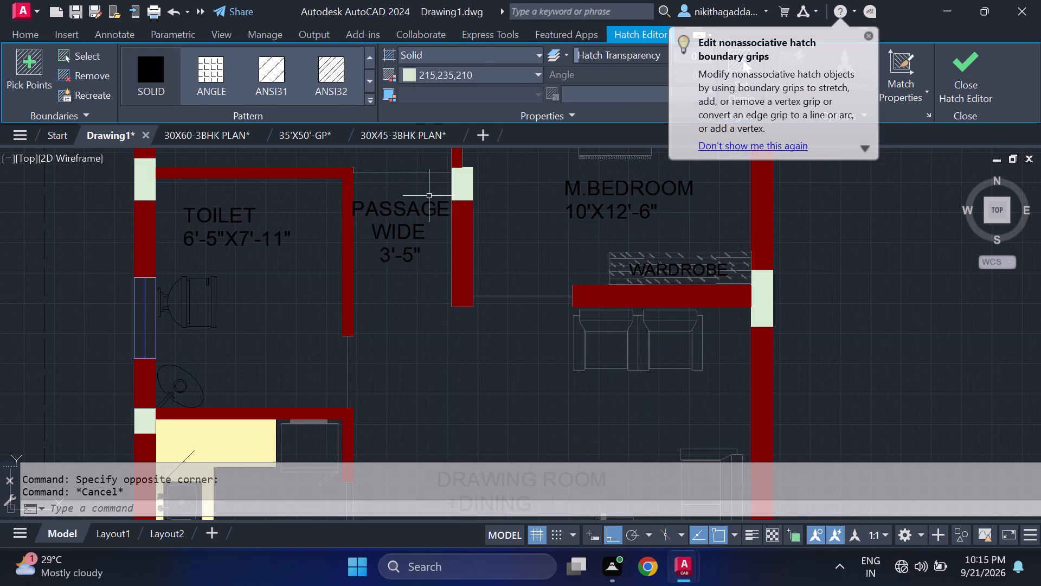
Start a hatch in colour 215,235,210 and add the finished plan's west wall column at the toilet's upper corner to it.
type("HAT")
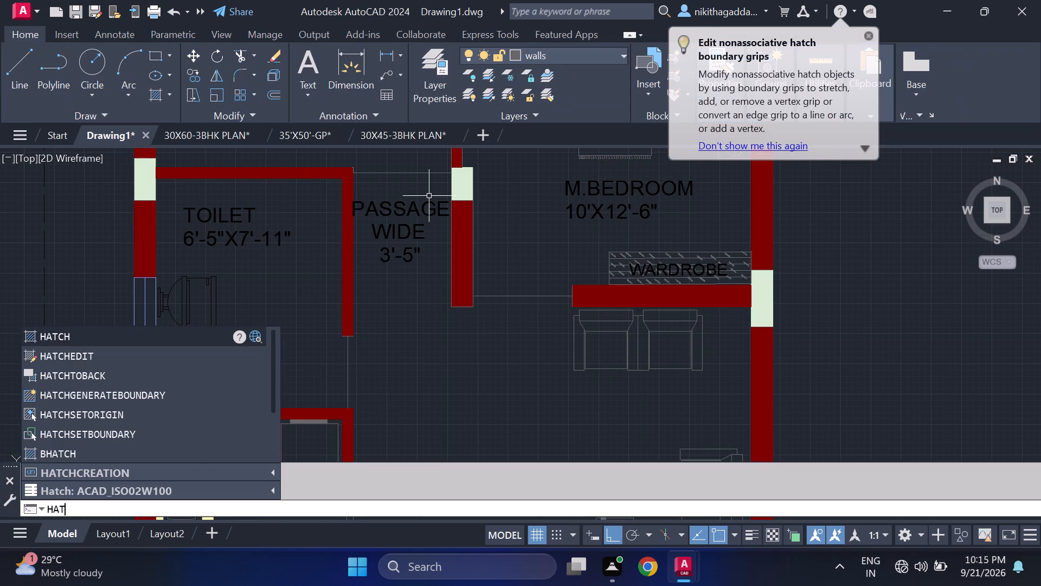
type("CH")
key("Return")
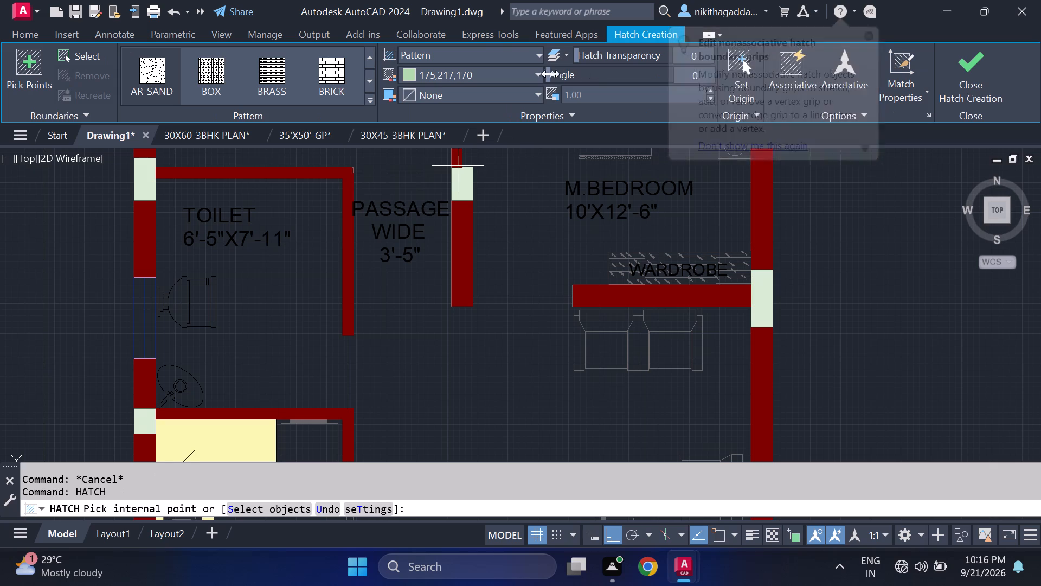
middle_click_drag(581, 320, 597, 383)
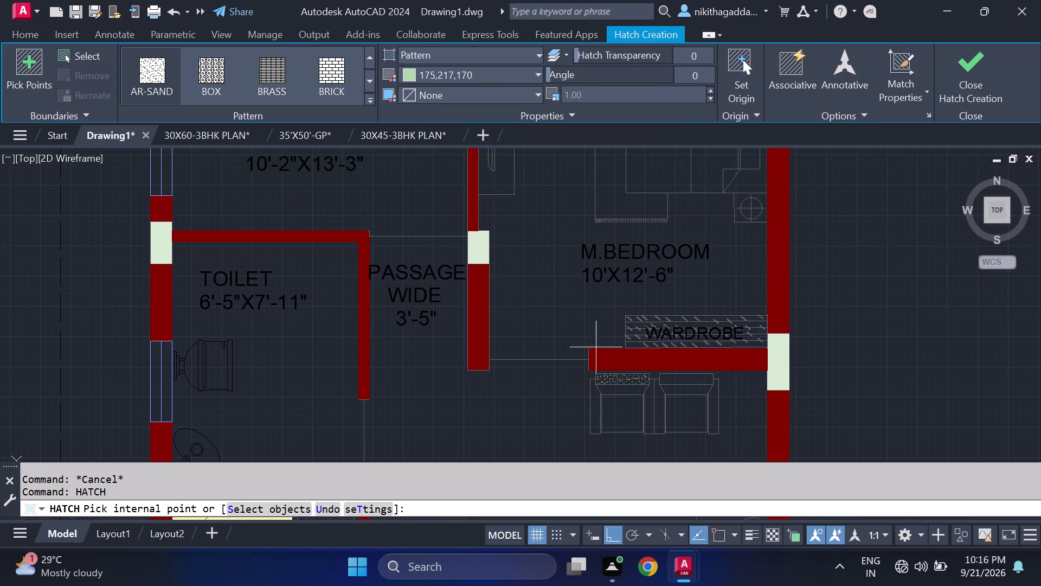
scroll(596, 347, "down", 3)
middle_click_drag(803, 276, 614, 275)
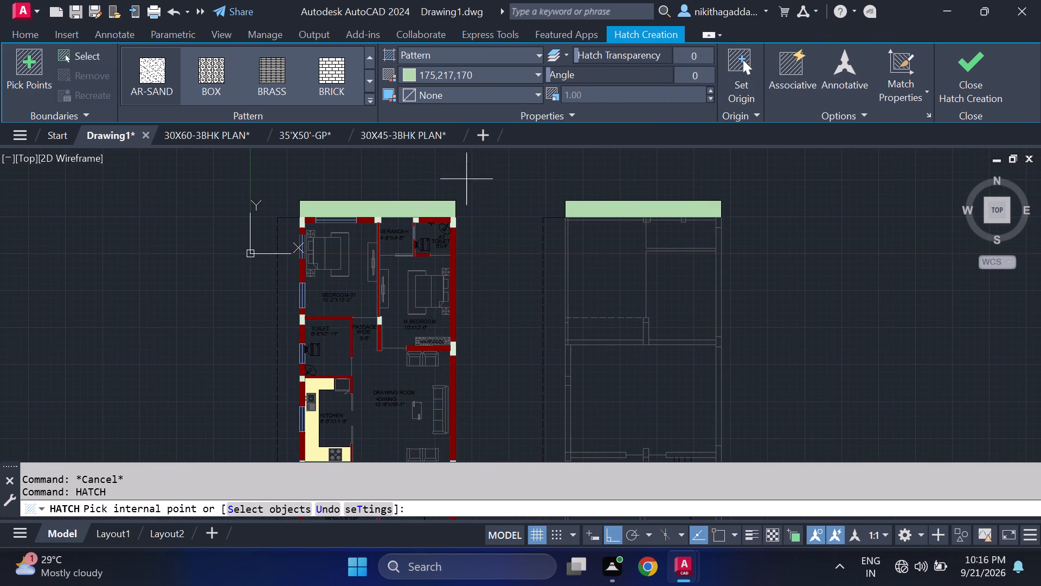
left_click(512, 71)
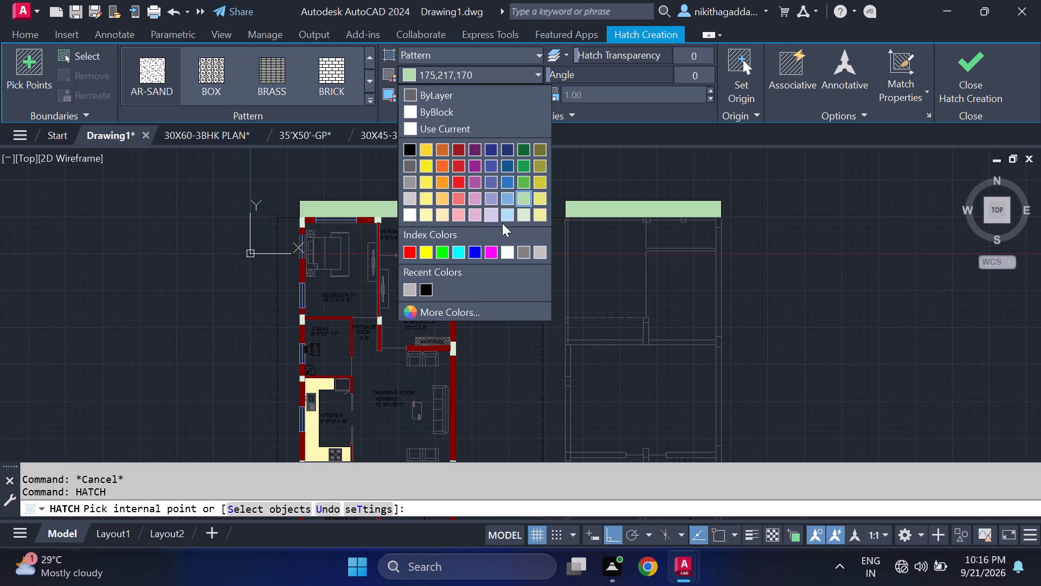
left_click(520, 212)
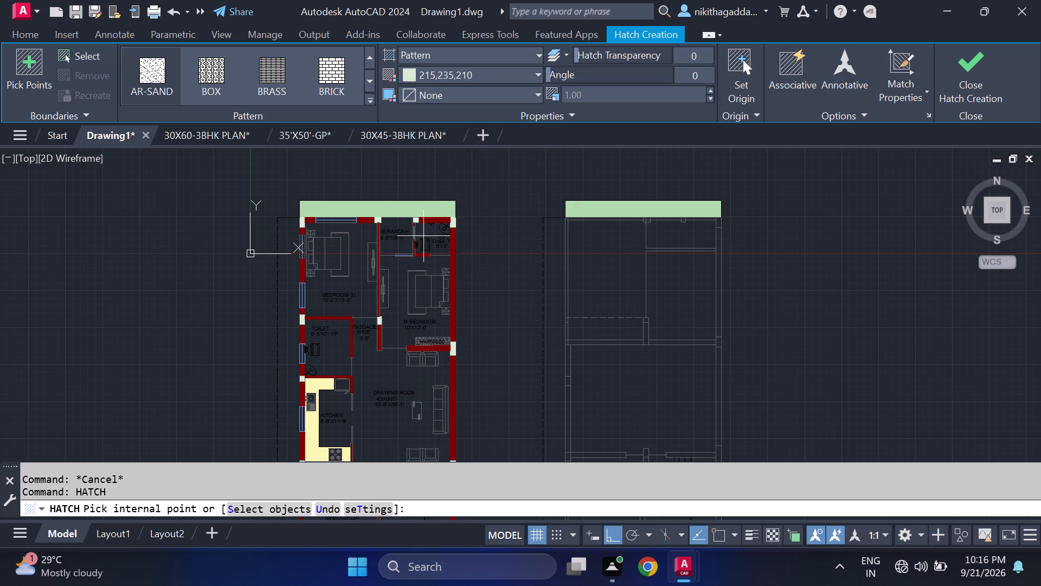
scroll(295, 324, "up", 1)
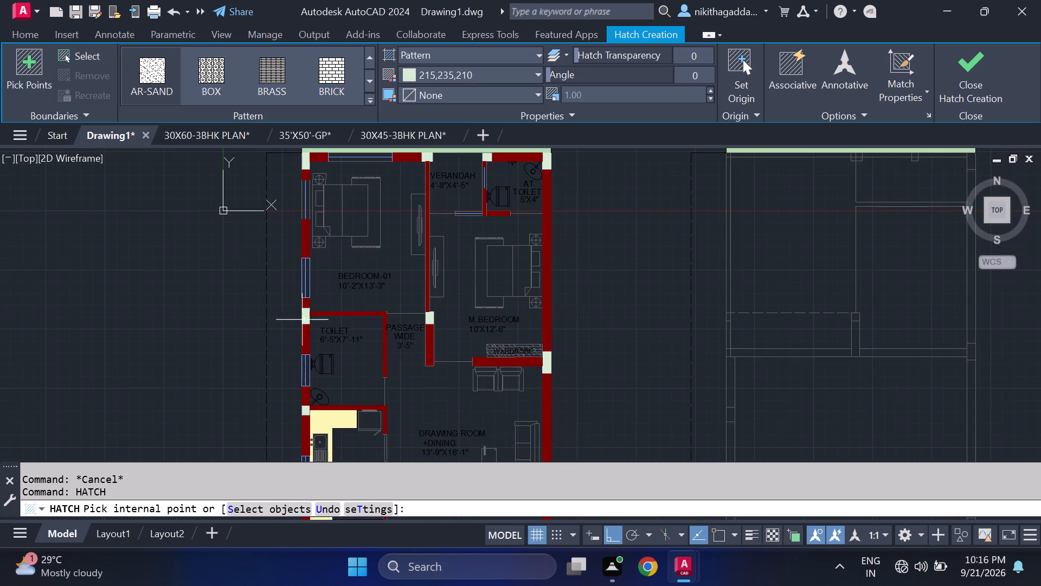
left_click(304, 315)
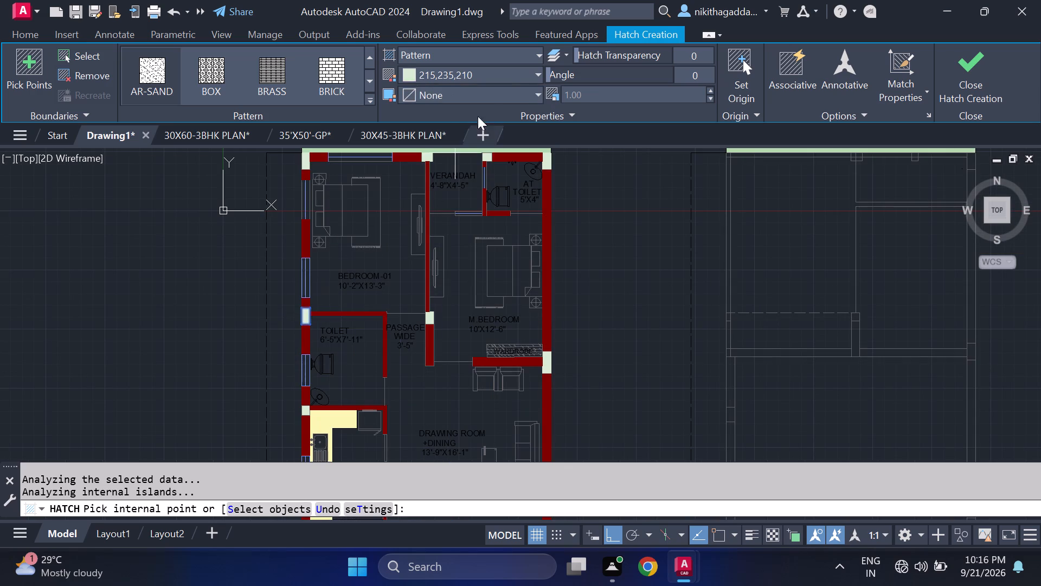
left_click(508, 71)
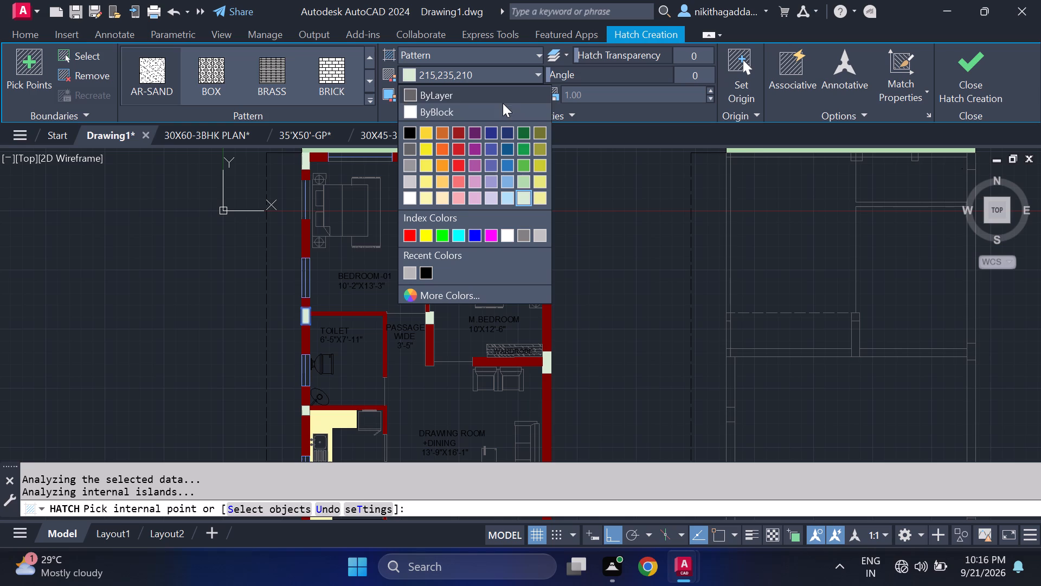
key("Escape")
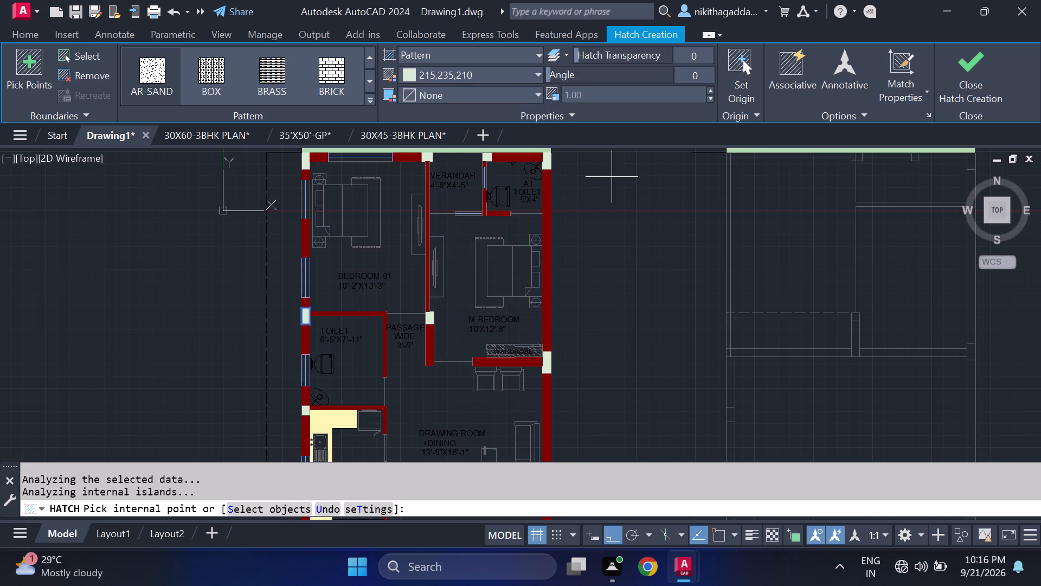
type("HATCH")
key("Return")
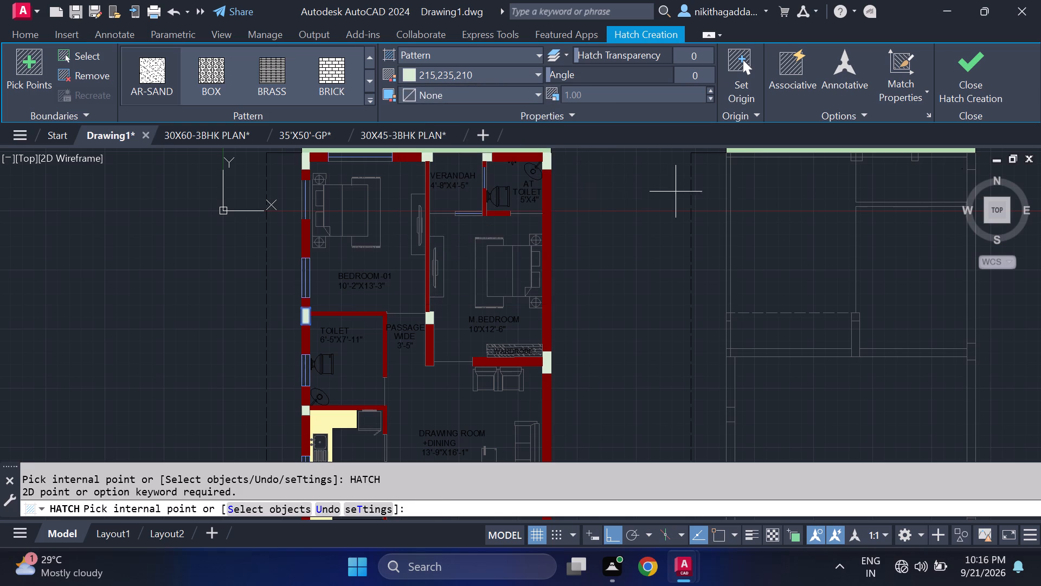
Switch the hatch pattern to SOLID for the second plan's columns.
middle_click_drag(699, 224, 513, 266)
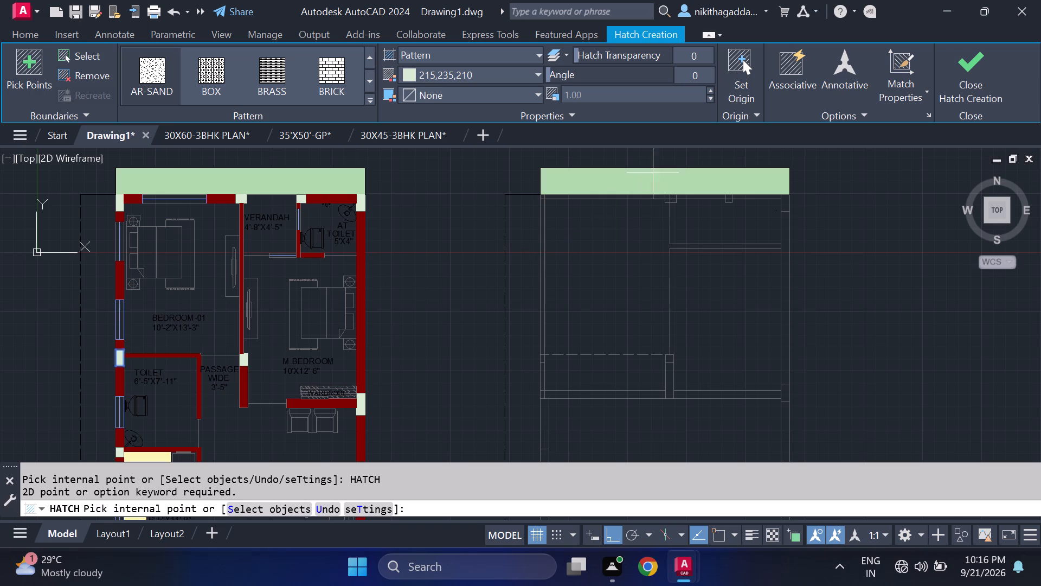
scroll(666, 200, "up", 2)
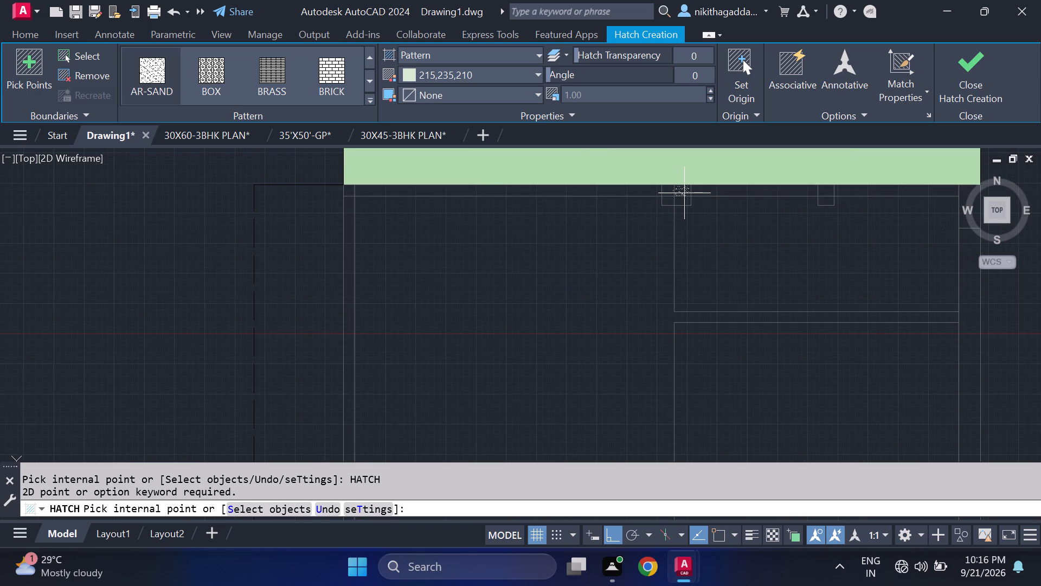
triple_click(374, 84)
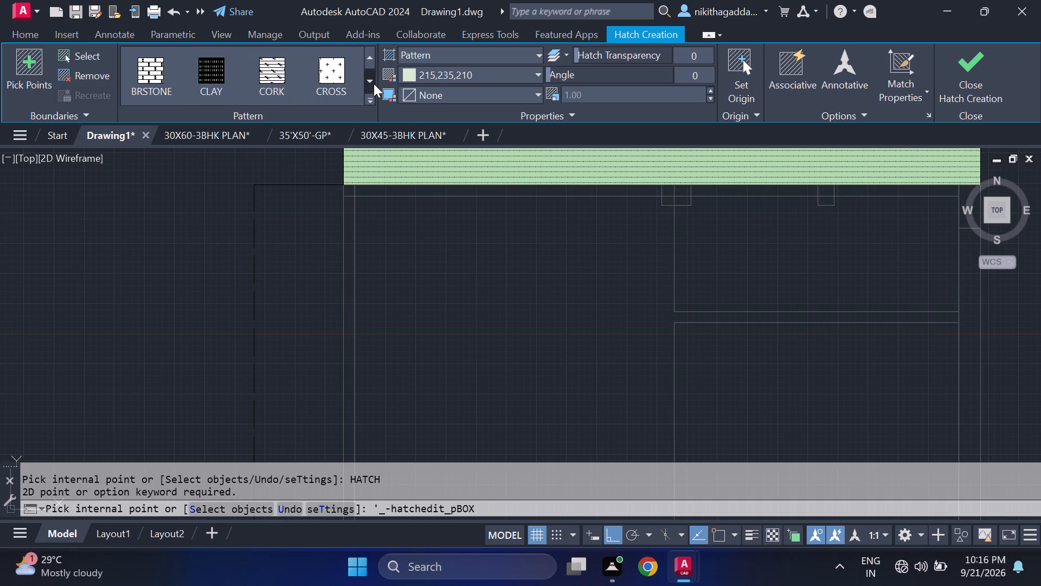
triple_click(373, 82)
left_click(373, 82)
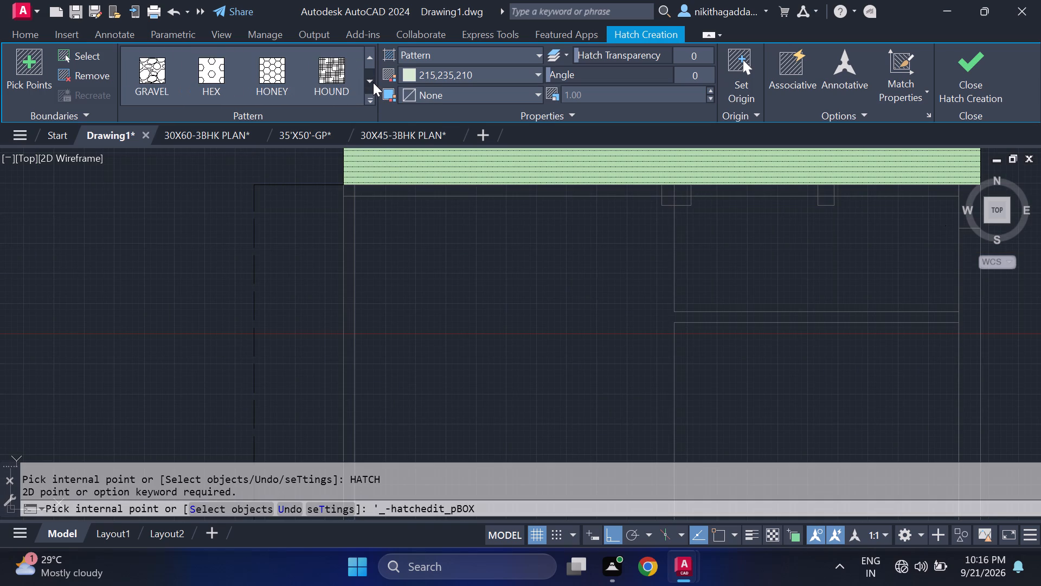
triple_click(375, 60)
triple_click(375, 60)
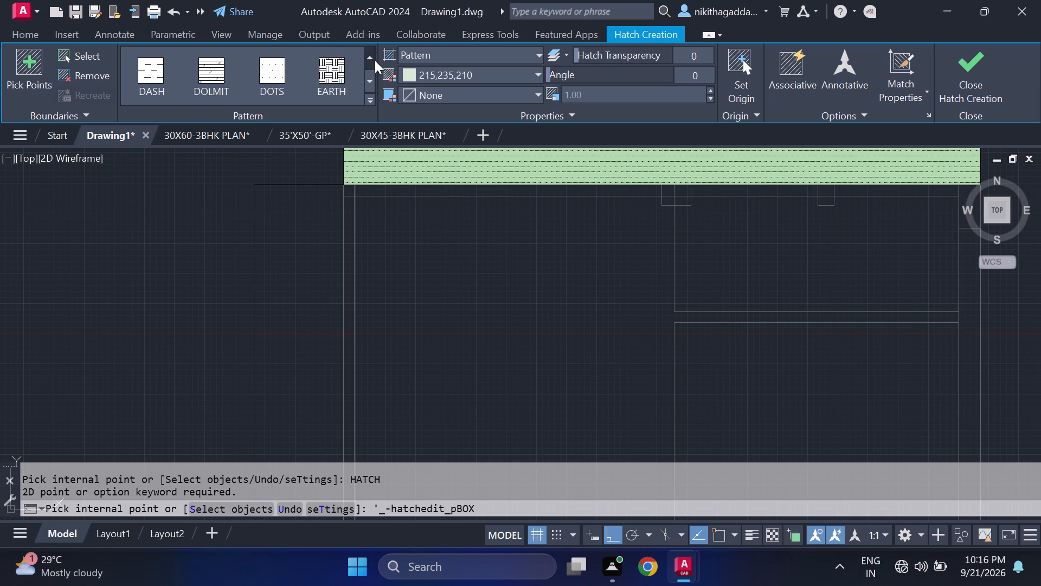
triple_click(375, 60)
double_click(375, 60)
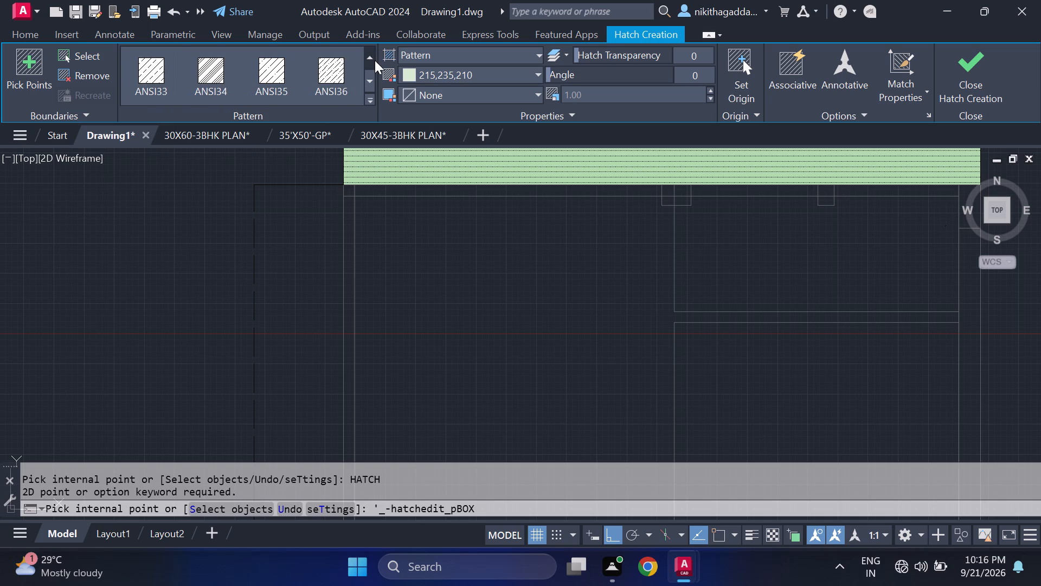
left_click(375, 60)
left_click(375, 60)
left_click(177, 73)
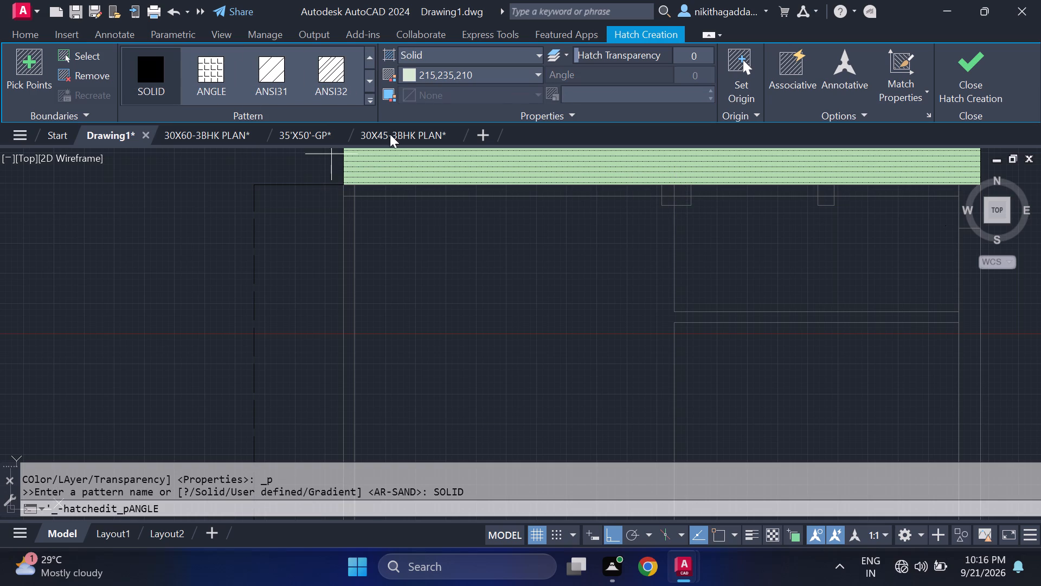
Hatch the two intermediate columns on the second plan's north wall in solid colour 254,234,185.
left_click(524, 69)
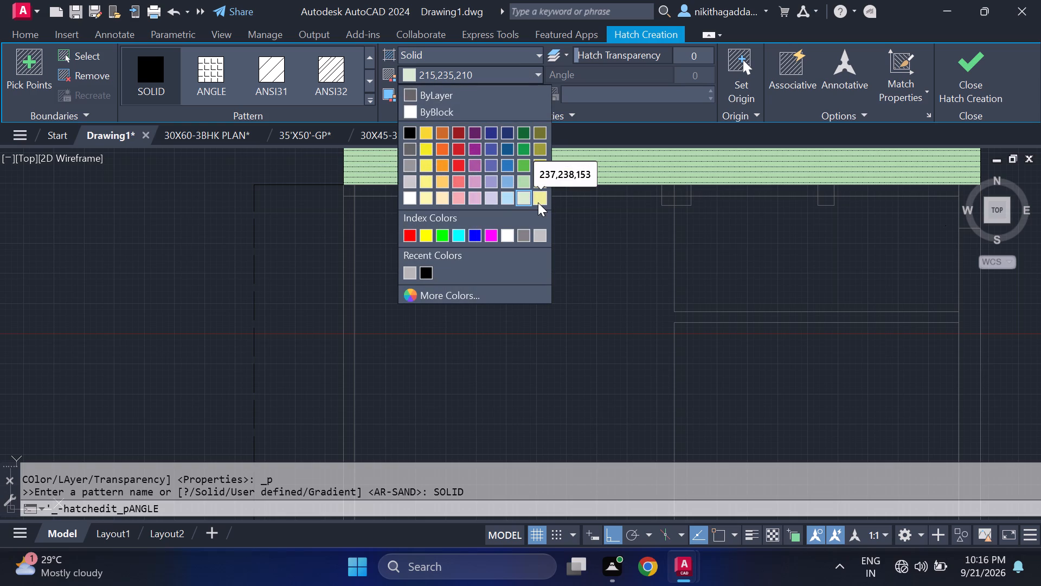
left_click(440, 197)
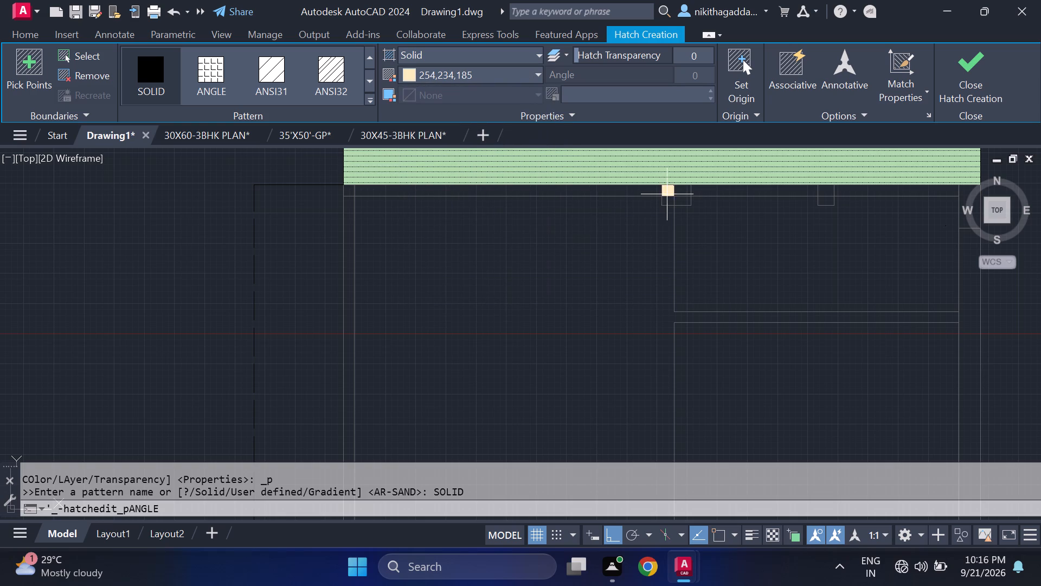
left_click(669, 194)
left_click(680, 193)
left_click(672, 198)
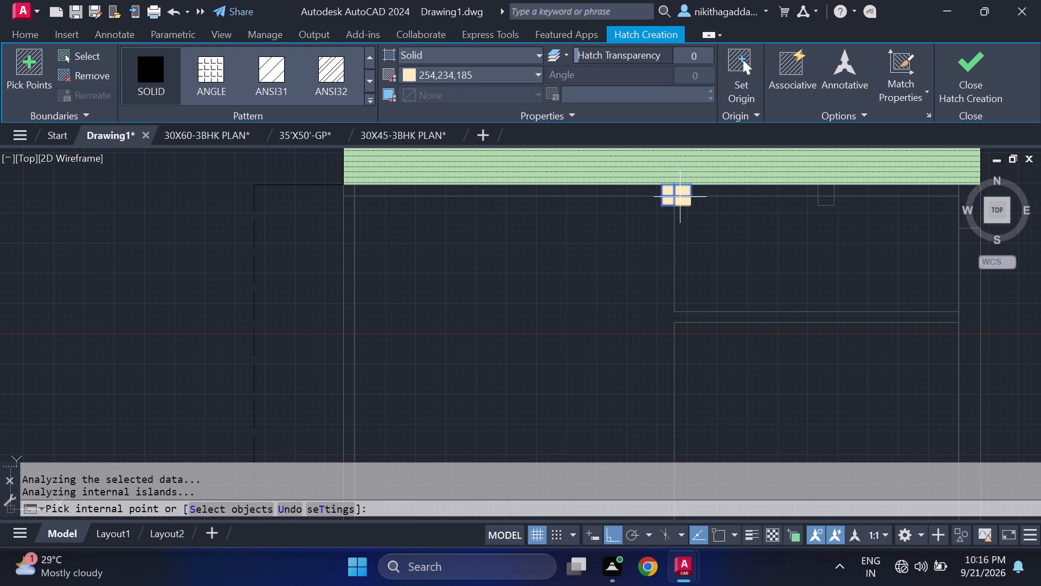
left_click(680, 197)
left_click(831, 193)
left_click(828, 202)
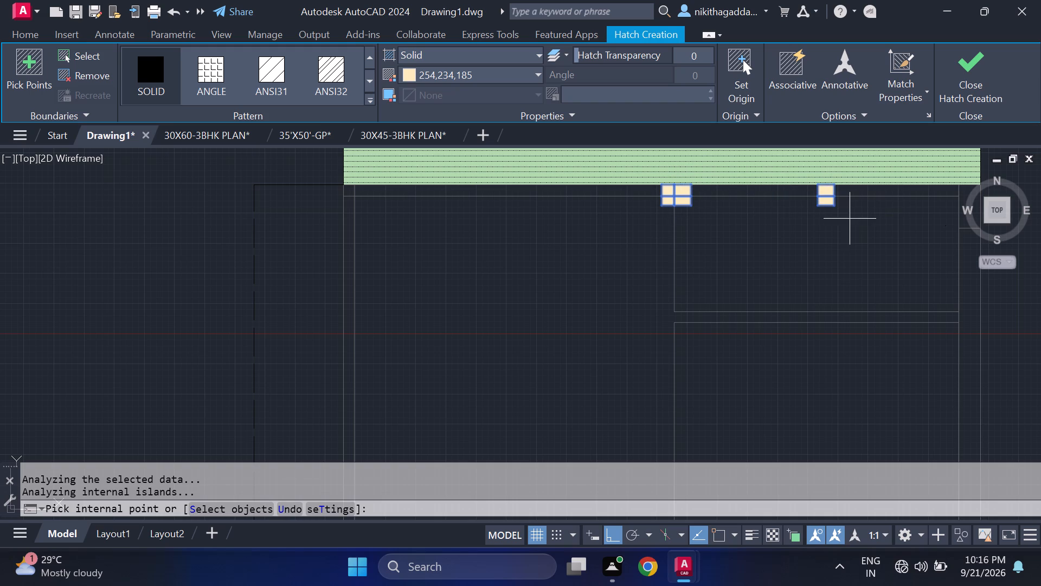
key("Return")
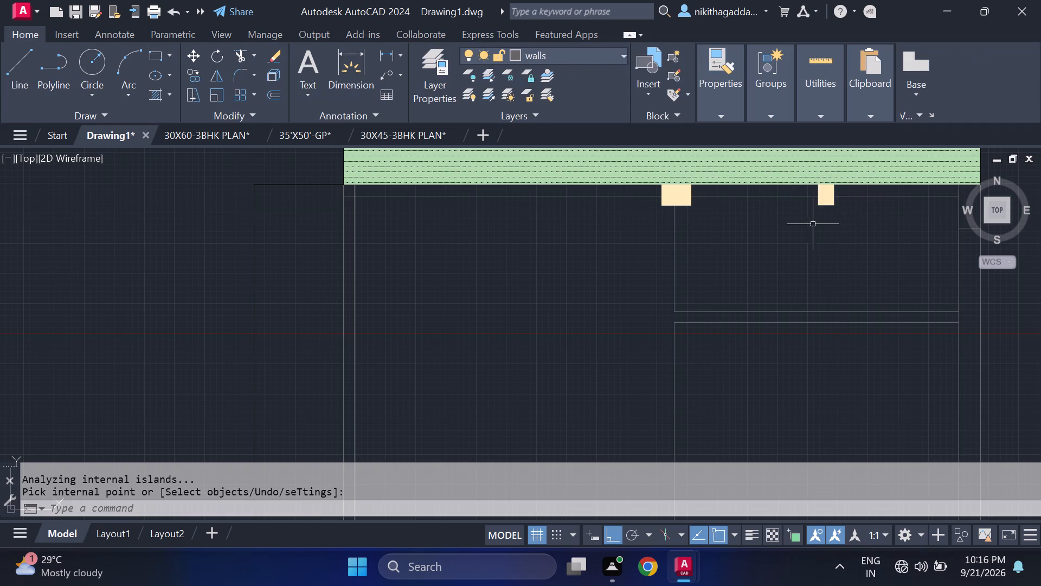
Inspect the hatch colour of the finished plan's north wall columns beside the verandah and attached toilet.
scroll(812, 274, "down", 2)
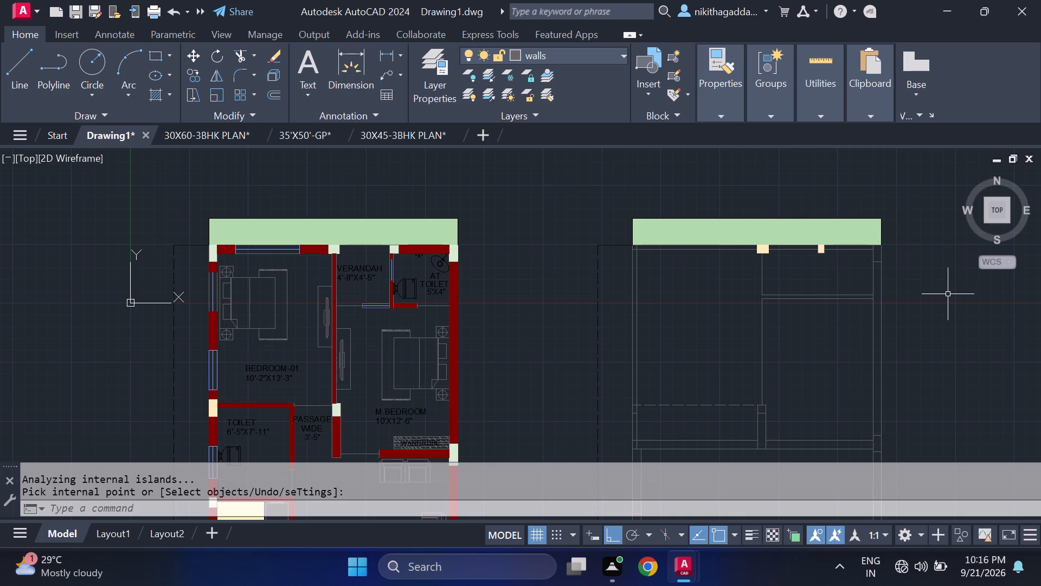
scroll(333, 251, "up", 3)
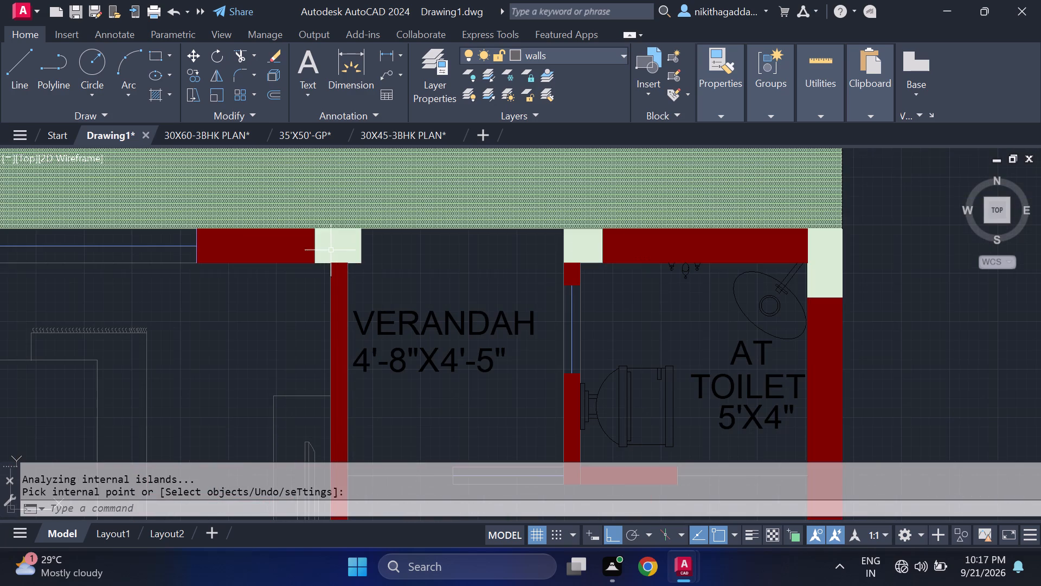
left_click(337, 247)
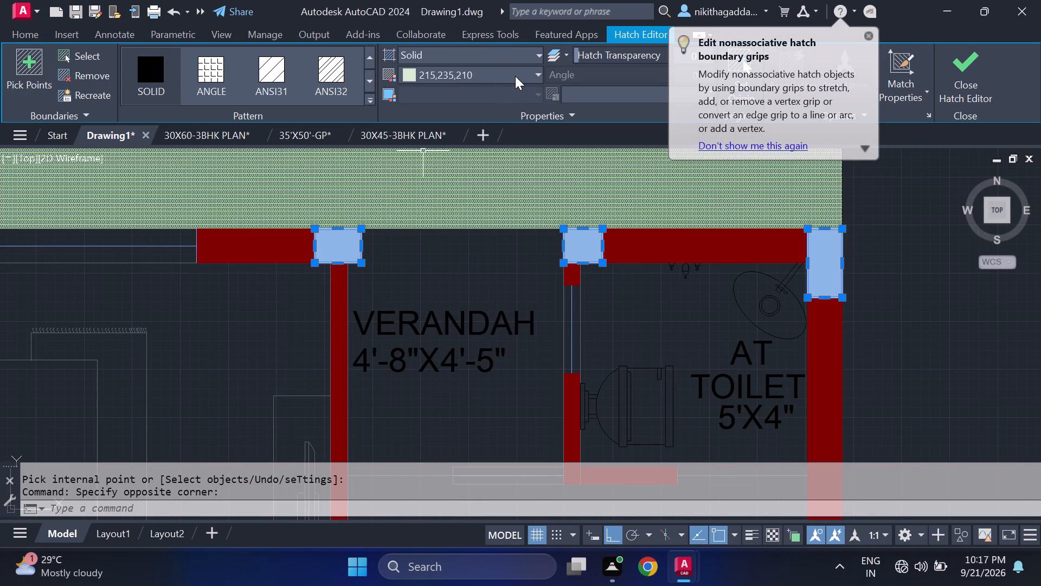
left_click(515, 76)
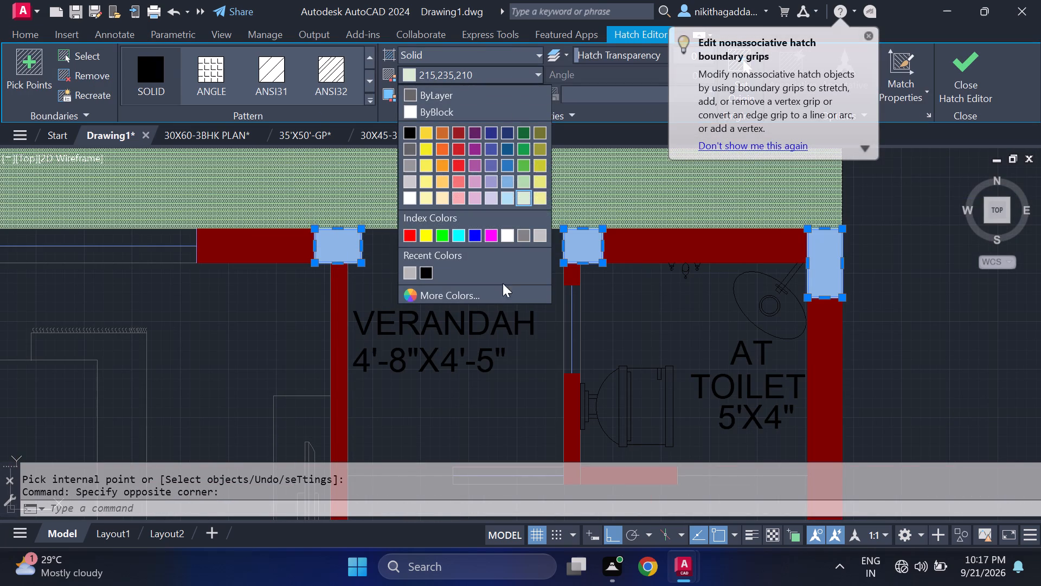
key("Escape")
key("Escape")
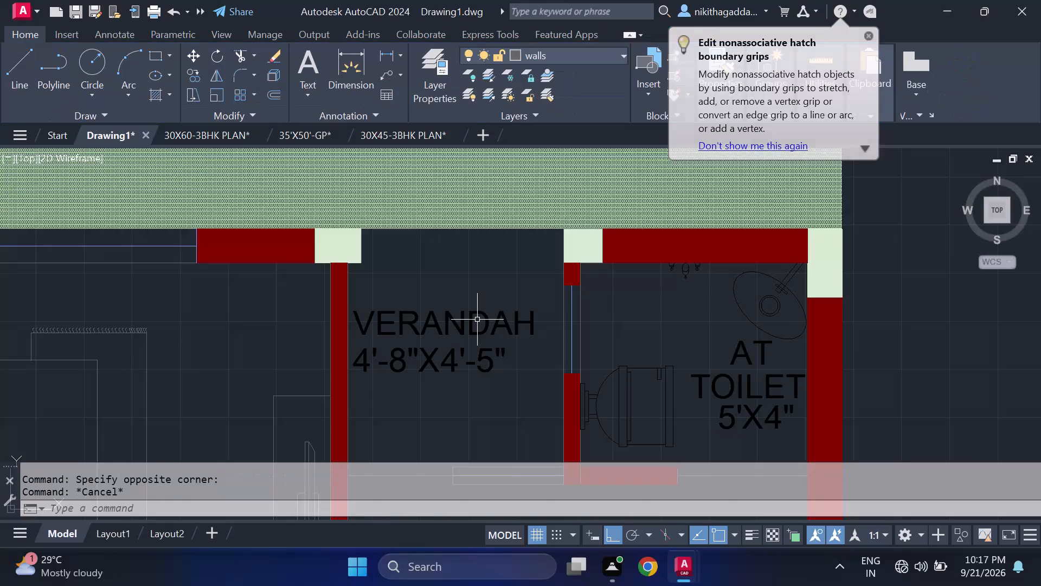
scroll(631, 215, "up", 4)
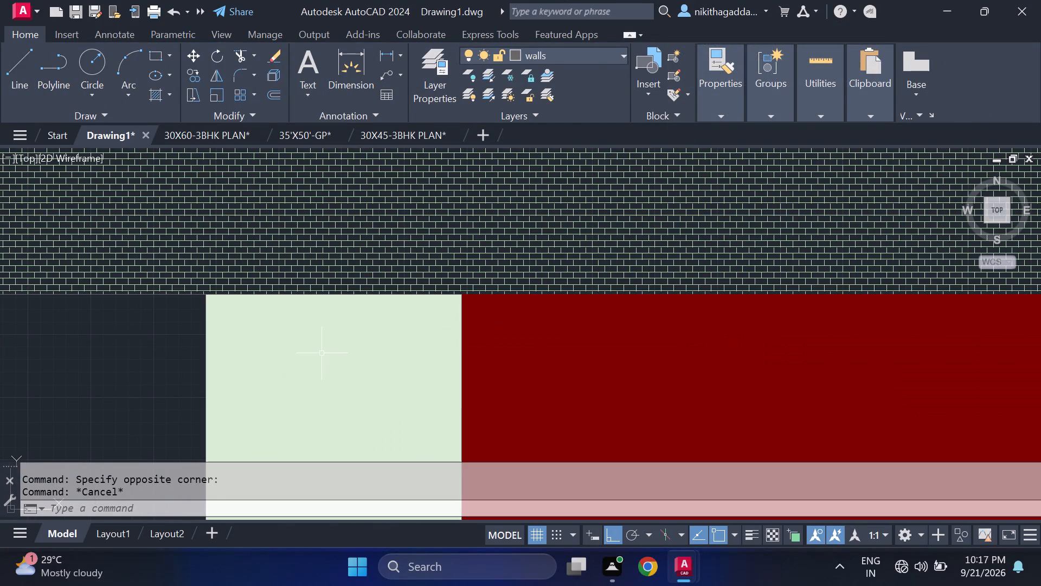
left_click(339, 342)
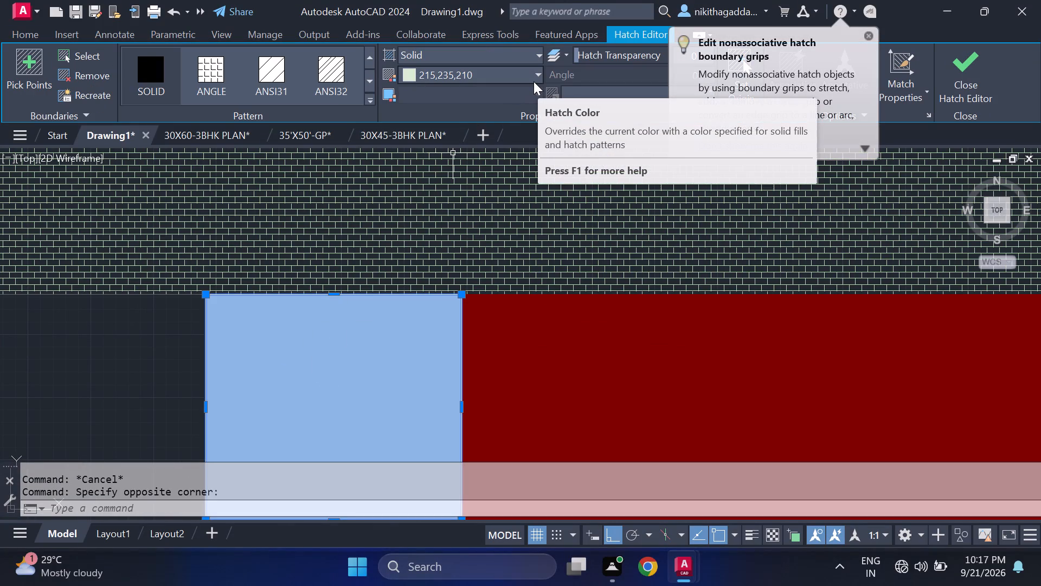
left_click(534, 79)
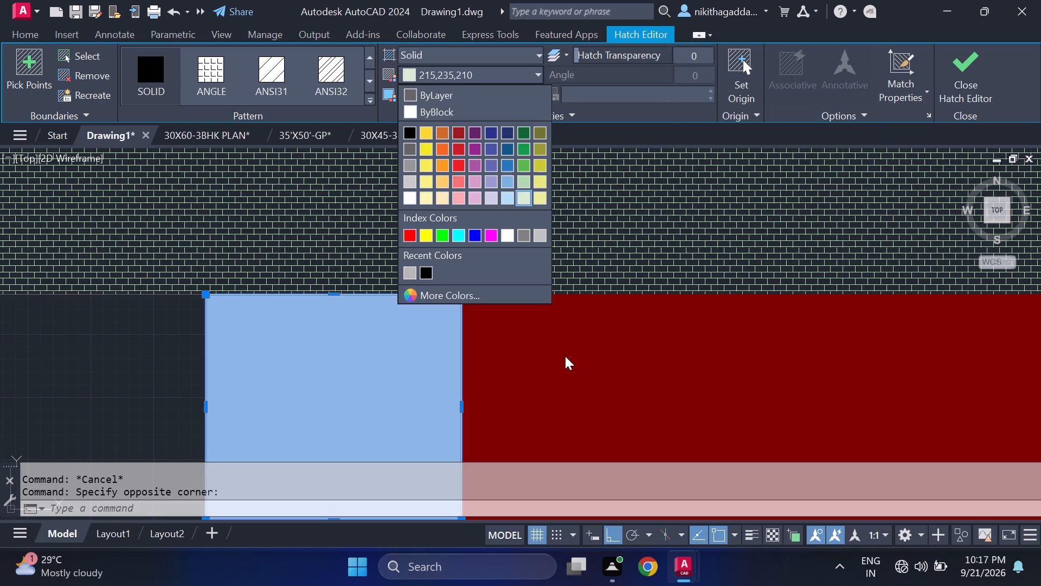
key("Escape")
key("Escape")
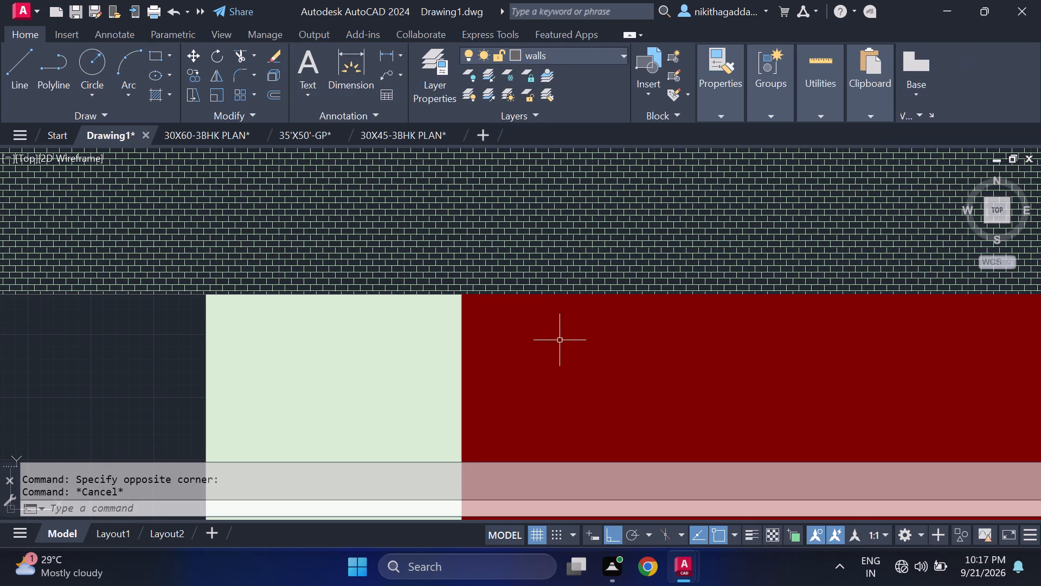
scroll(560, 337, "down", 4)
scroll(772, 362, "down", 3)
middle_click_drag(911, 384, 629, 327)
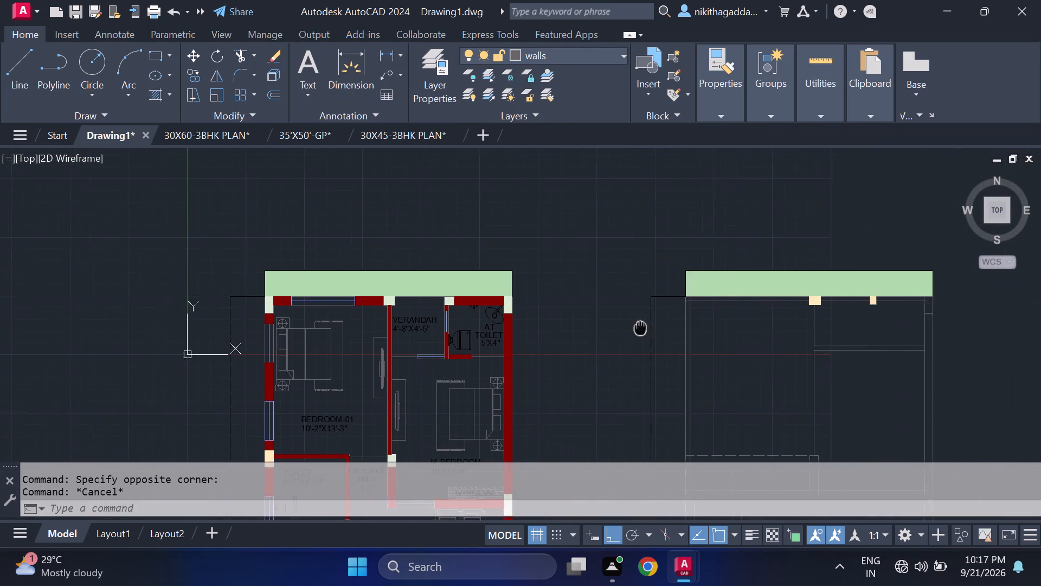
Change the hatch colour of the two intermediate columns on the second plan's north wall to 215,235,210.
middle_click_drag(629, 327, 571, 321)
scroll(750, 295, "up", 3)
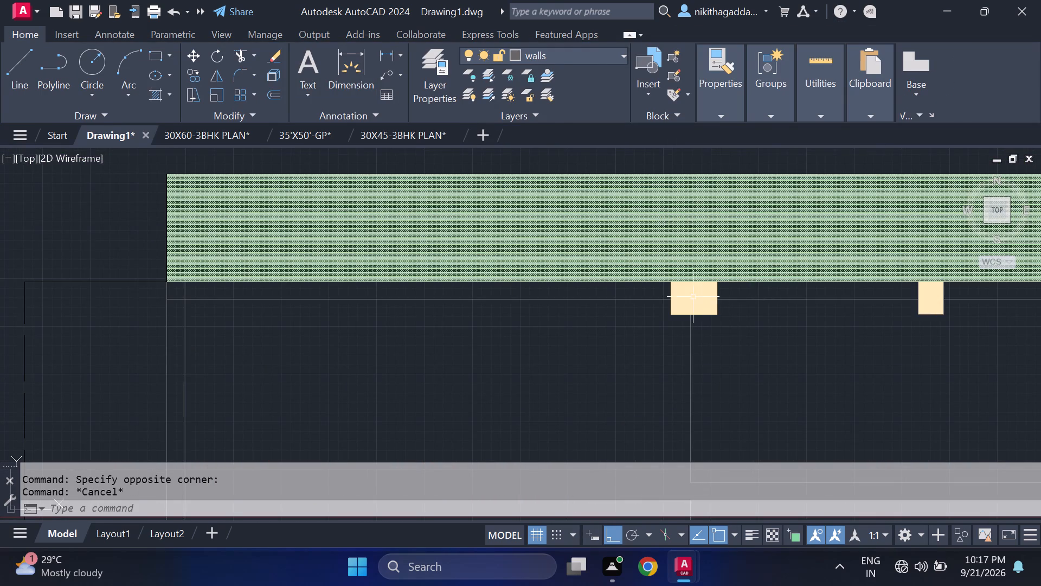
left_click(693, 297)
left_click(533, 71)
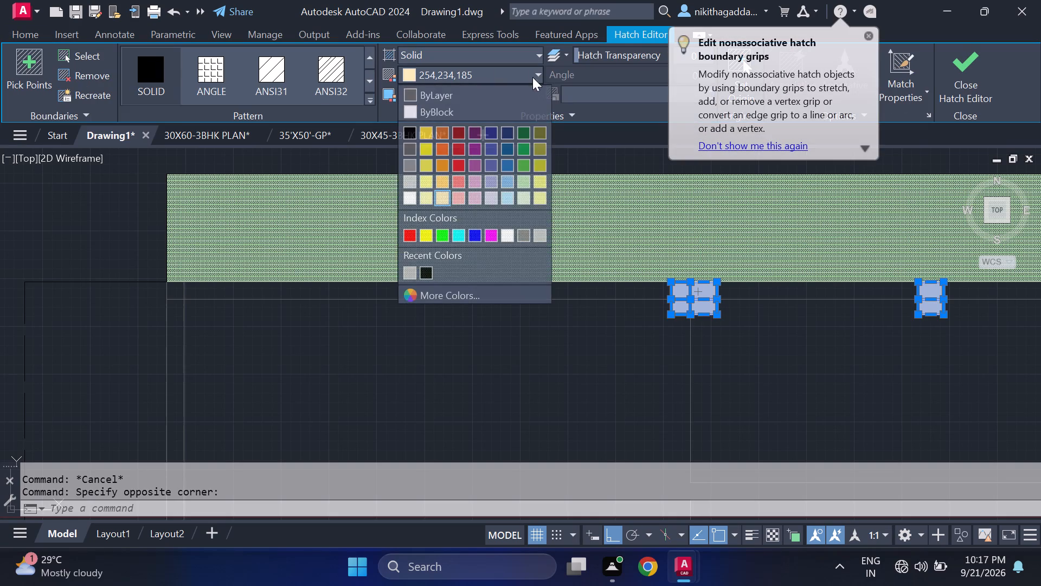
left_click(522, 195)
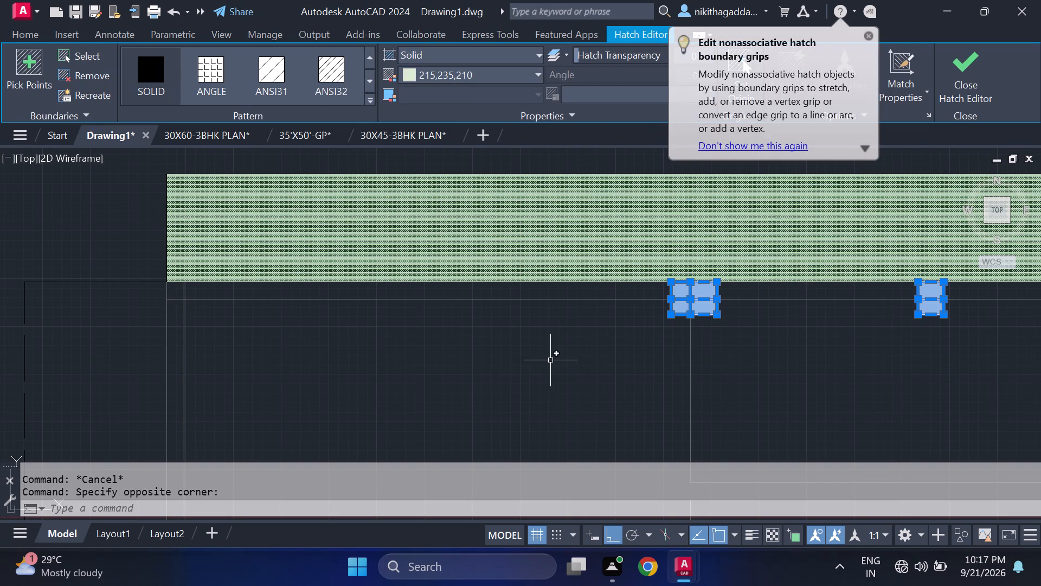
key("Escape")
Start a solid hatch on the second plan's north-east corner column and set its colour to 215,235,210.
scroll(600, 355, "down", 3)
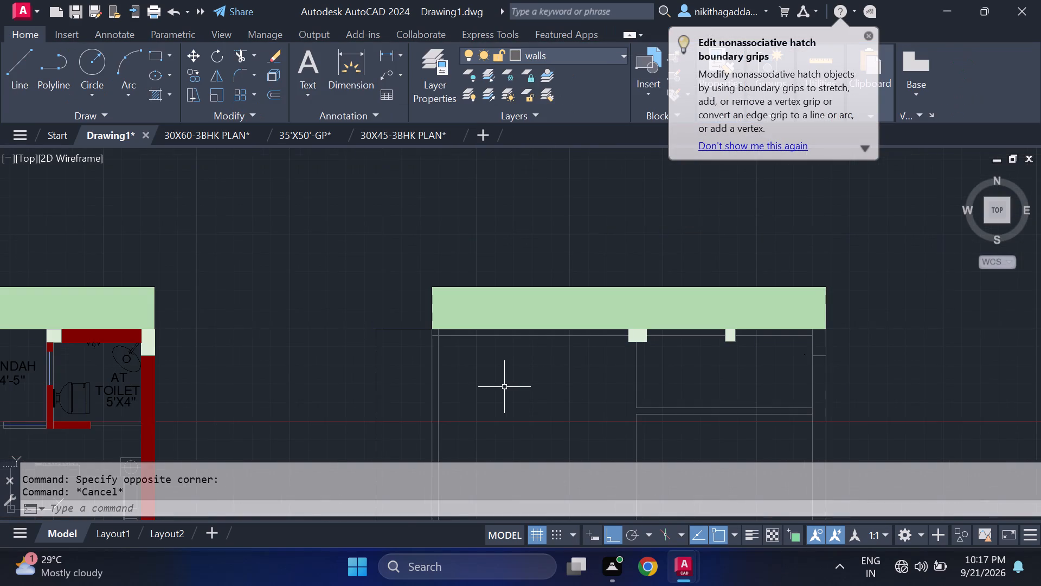
scroll(504, 387, "down", 1)
middle_click_drag(520, 399, 544, 320)
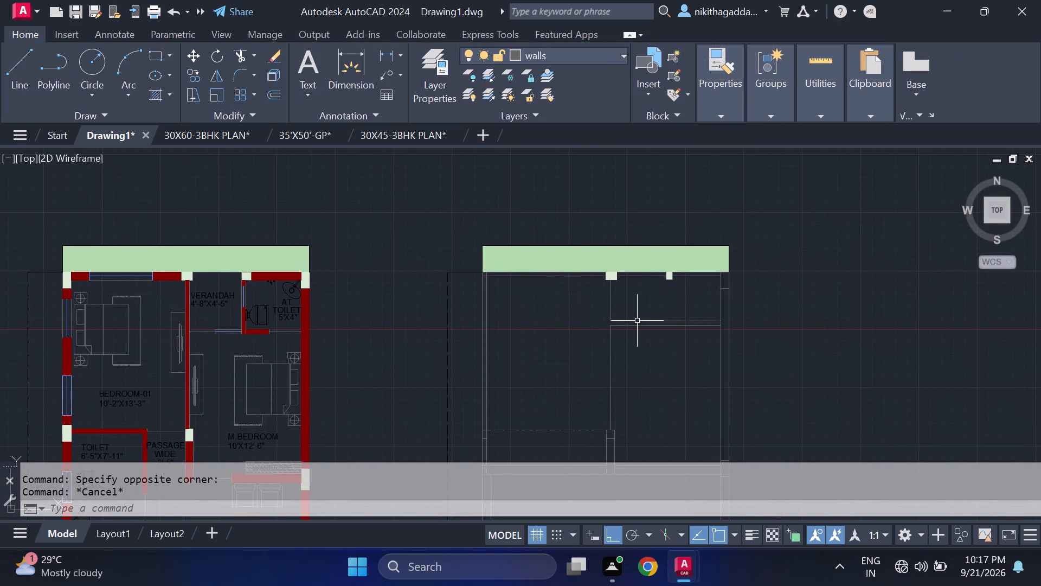
type("HATCH")
key("Return")
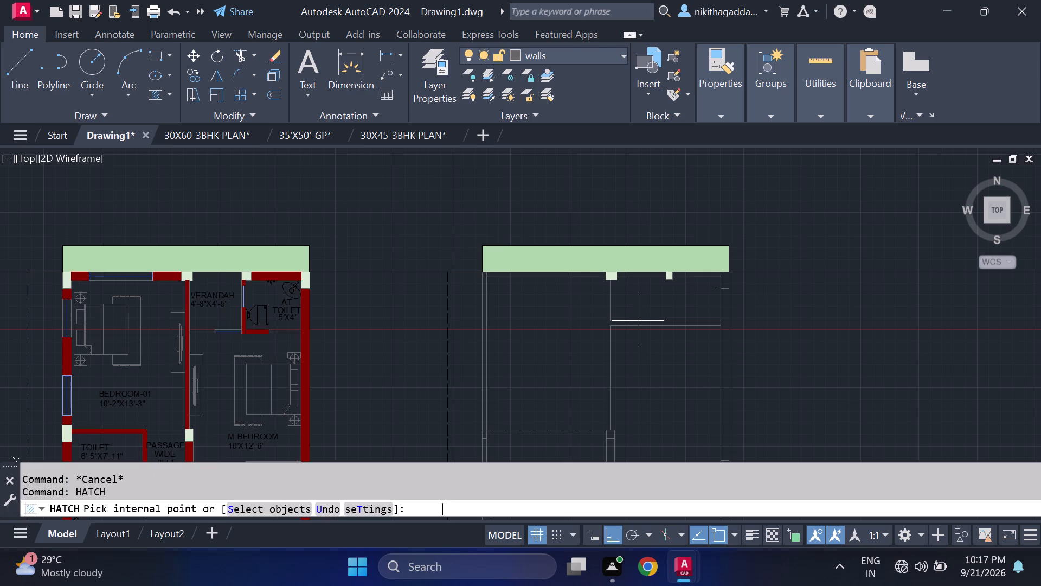
scroll(485, 292, "up", 3)
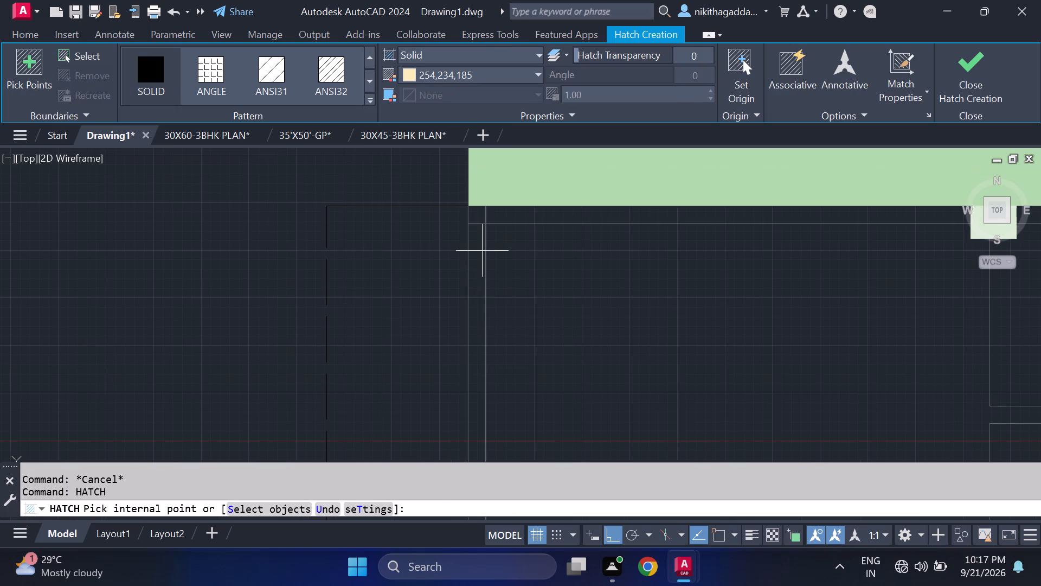
middle_click_drag(856, 319, 430, 291)
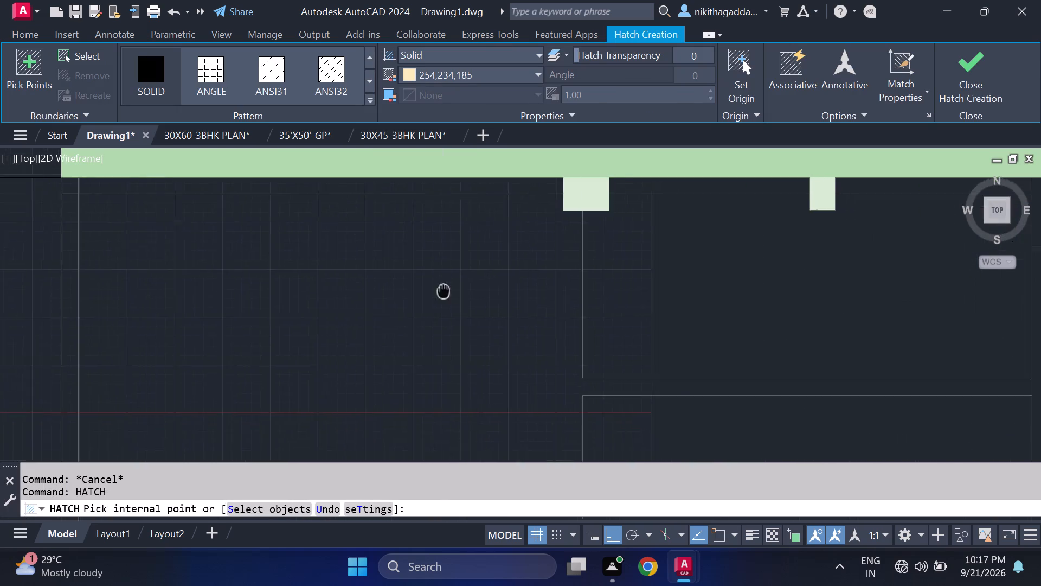
middle_click_drag(430, 291, 330, 299)
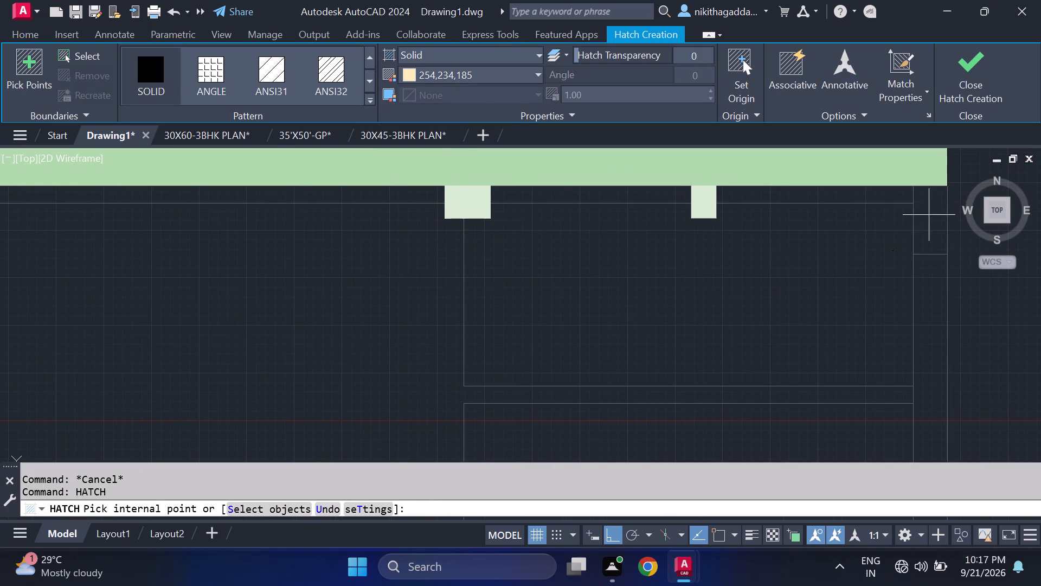
left_click(931, 221)
scroll(871, 292, "down", 3)
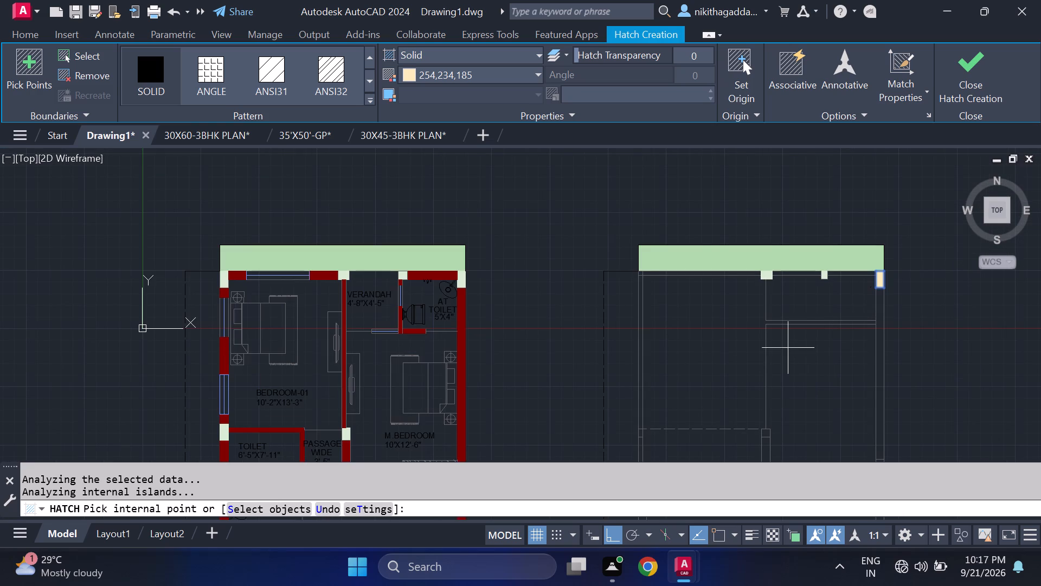
left_click(533, 72)
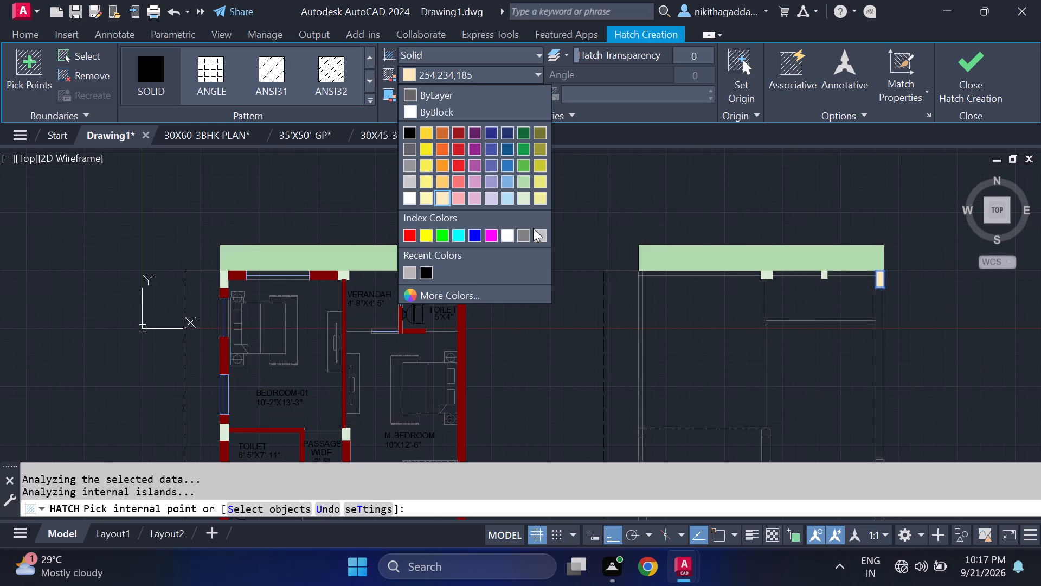
left_click(525, 201)
Add the second plan's mid east wall column, the interior and west wall columns along the dashed line, and the next west wall column below to the hatch.
scroll(889, 329, "up", 2)
middle_click_drag(943, 335, 882, 160)
scroll(863, 253, "down", 2)
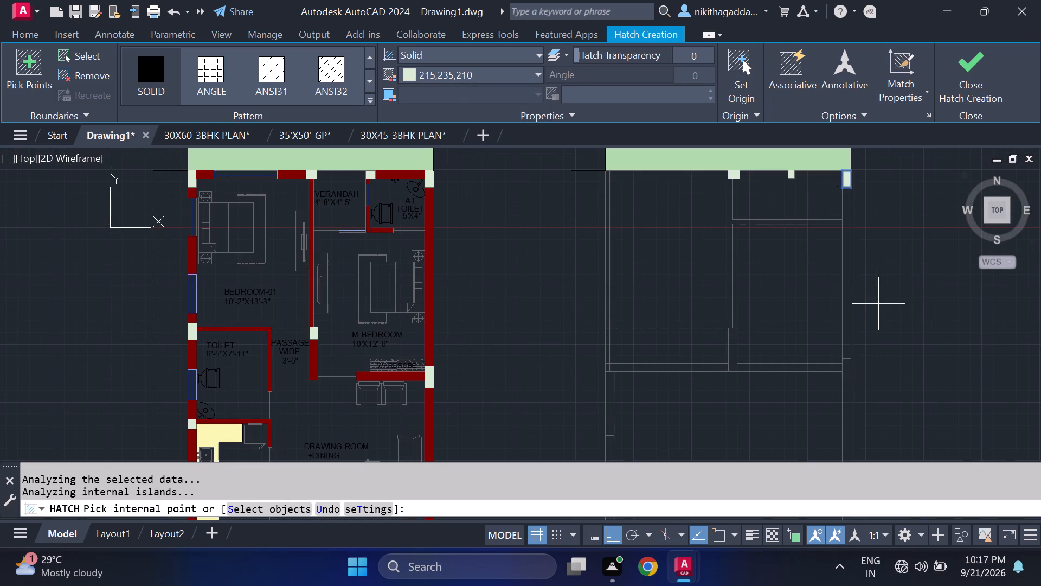
middle_click_drag(873, 354, 847, 311)
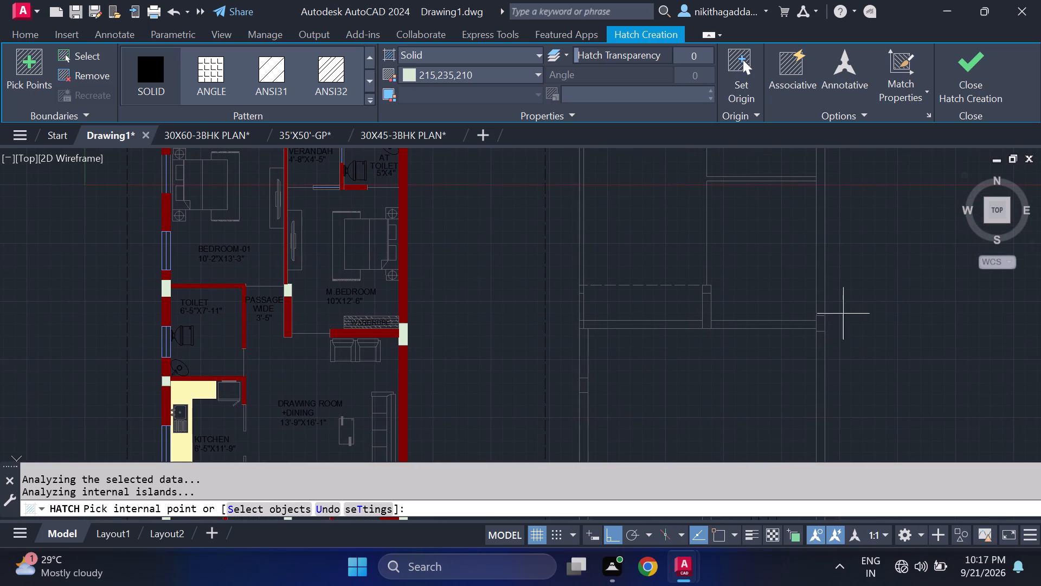
left_click(820, 326)
left_click(709, 290)
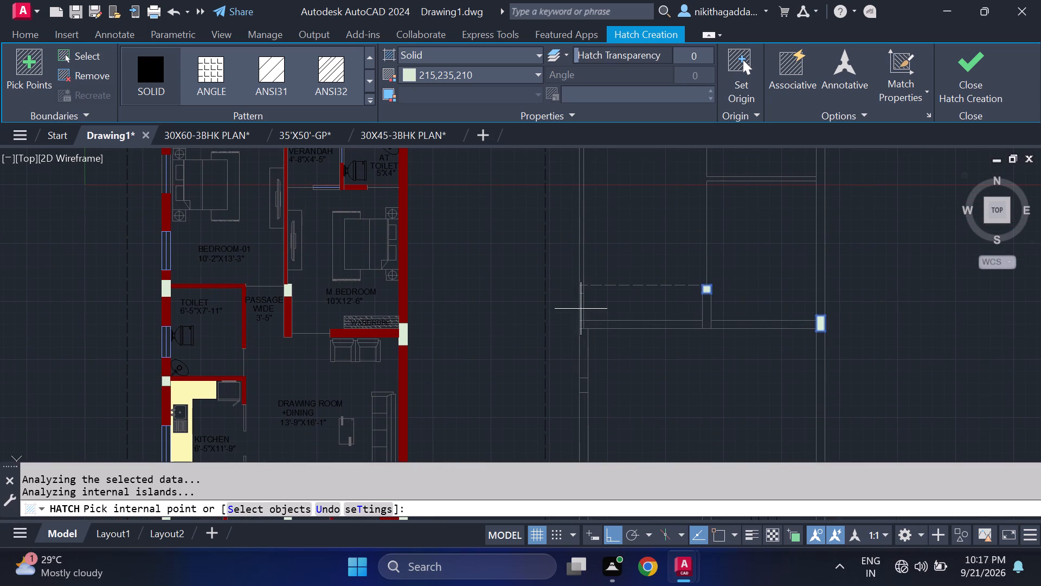
scroll(582, 304, "up", 2)
left_click(580, 264)
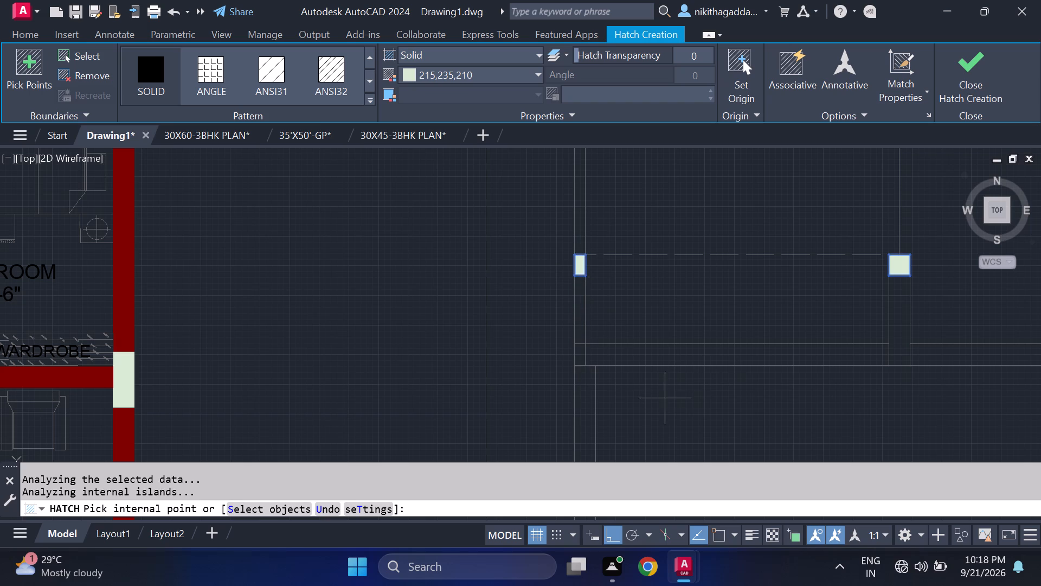
middle_click_drag(661, 398, 669, 322)
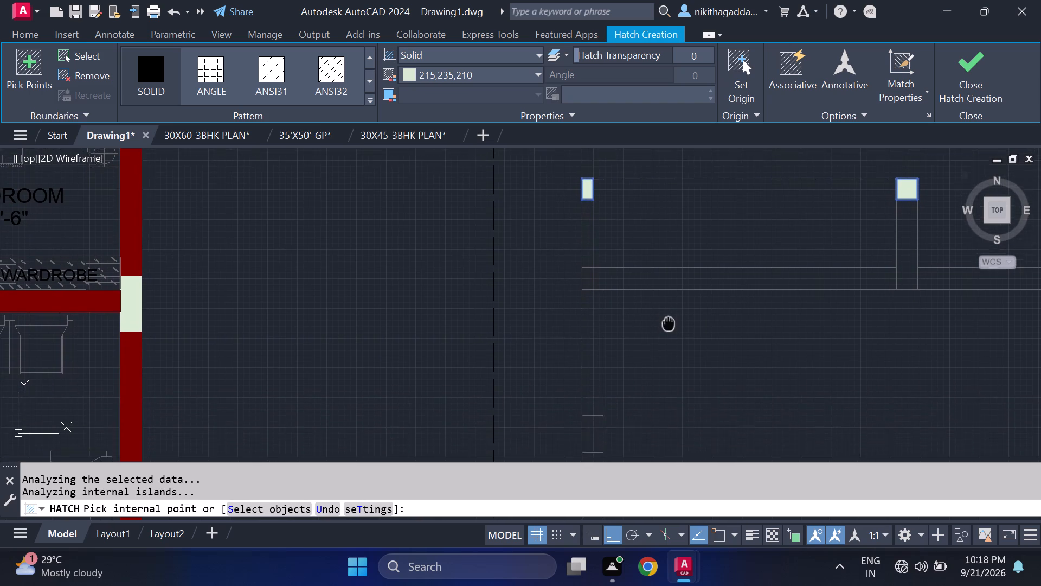
middle_click_drag(669, 322, 672, 302)
scroll(657, 337, "down", 2)
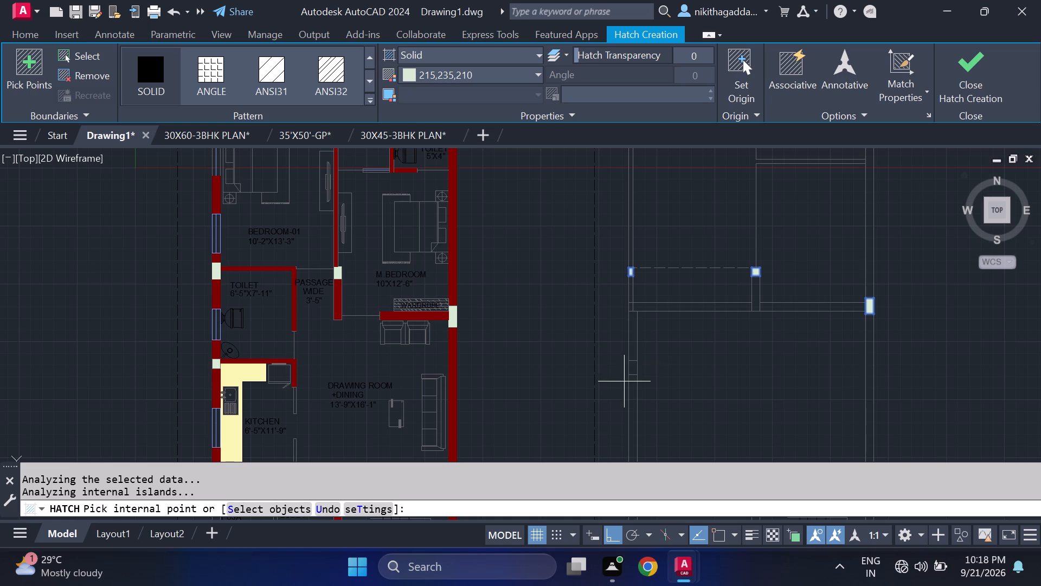
left_click(632, 371)
Add the four columns at the corners of the small space west of the second plan's stairs to the hatch.
scroll(710, 390, "down", 2)
middle_click_drag(718, 404, 693, 307)
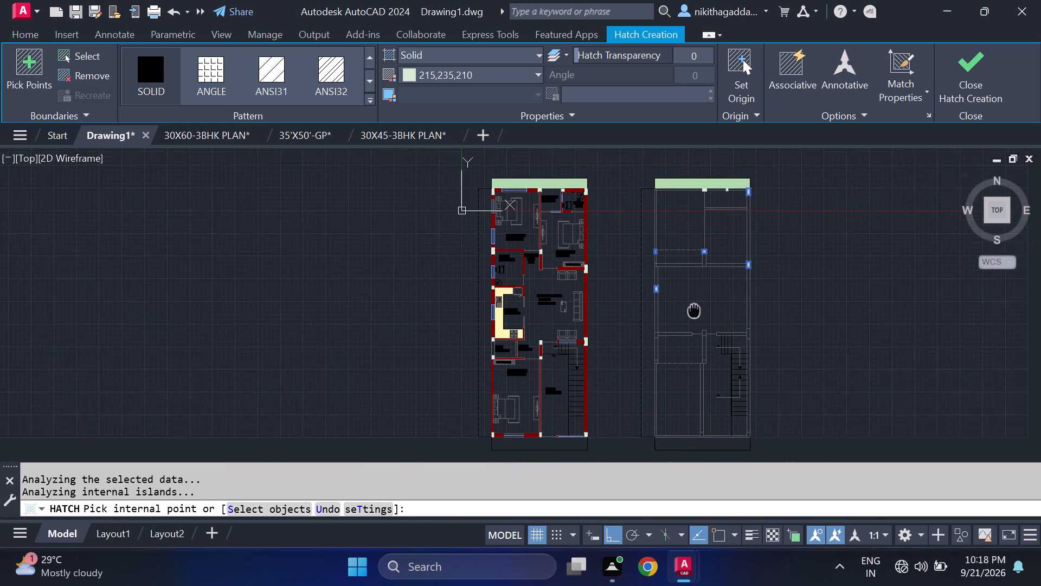
middle_click_drag(693, 307, 690, 291)
scroll(629, 330, "up", 2)
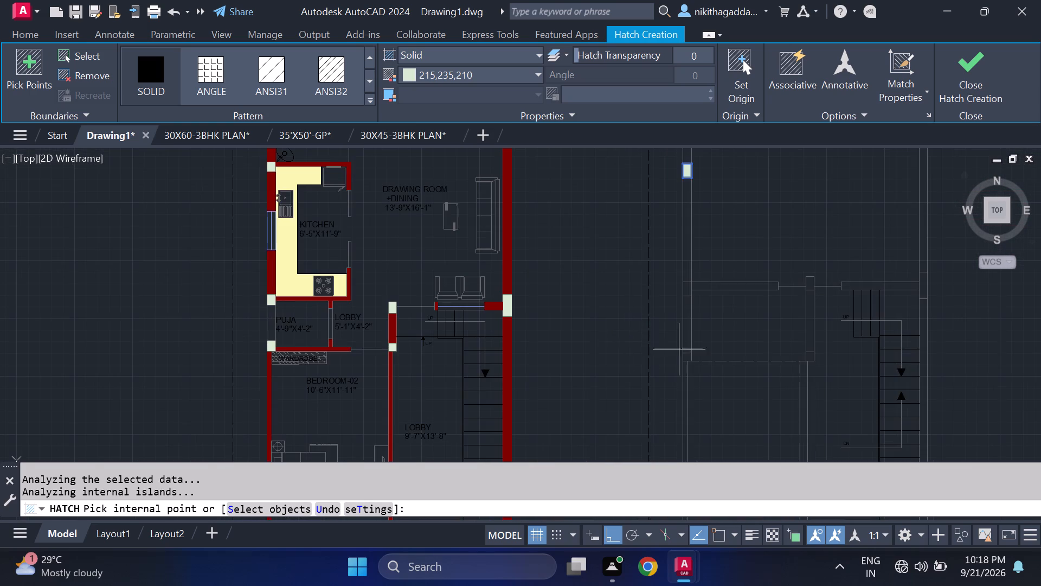
scroll(681, 351, "up", 1)
left_click(694, 253)
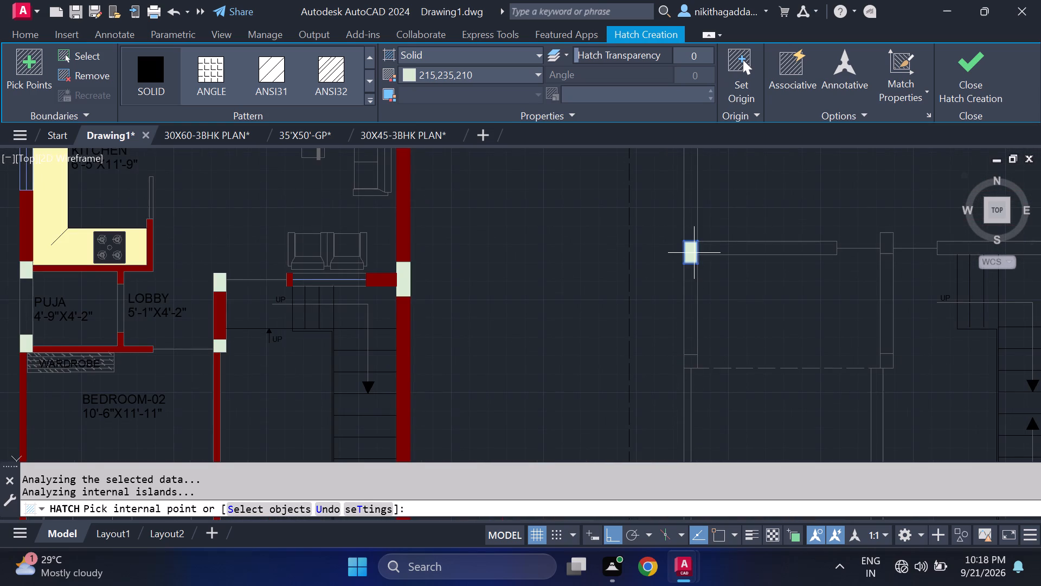
left_click(689, 364)
left_click(886, 362)
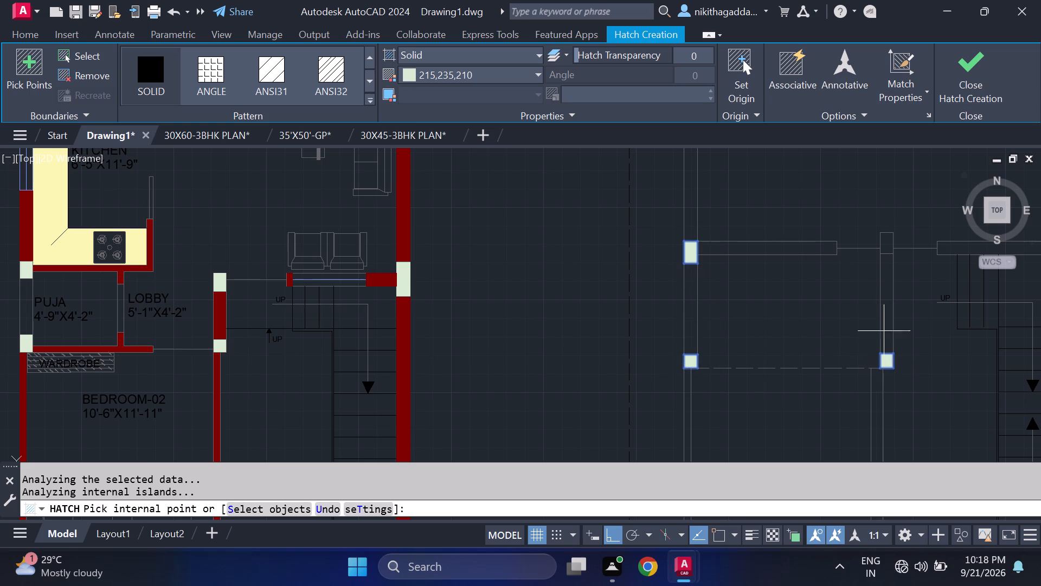
left_click(887, 240)
Add the second plan's middle south wall column and south-east corner column to the hatch.
scroll(854, 291, "down", 2)
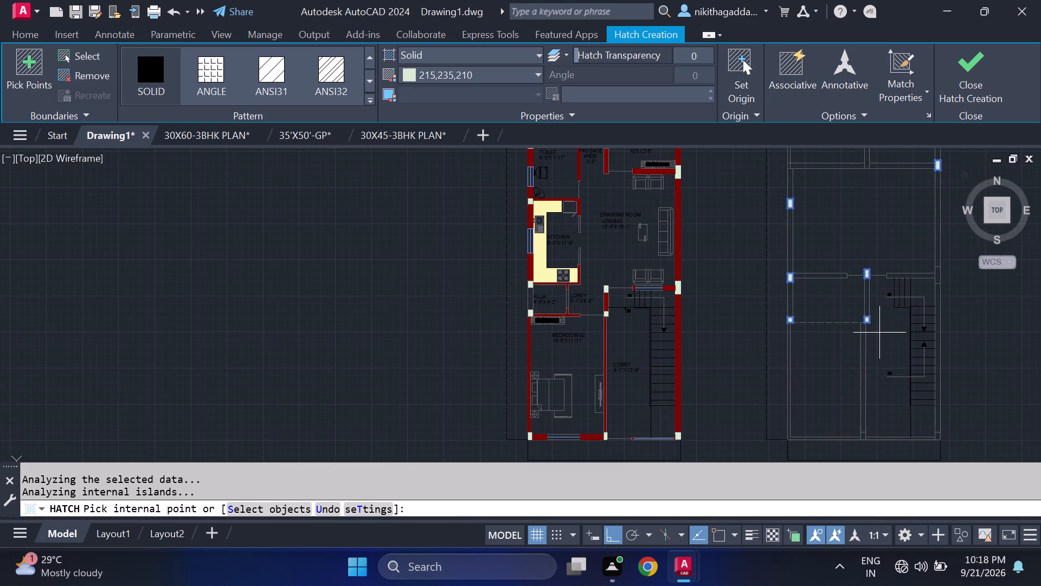
middle_click_drag(879, 388, 759, 329)
scroll(742, 374, "up", 3)
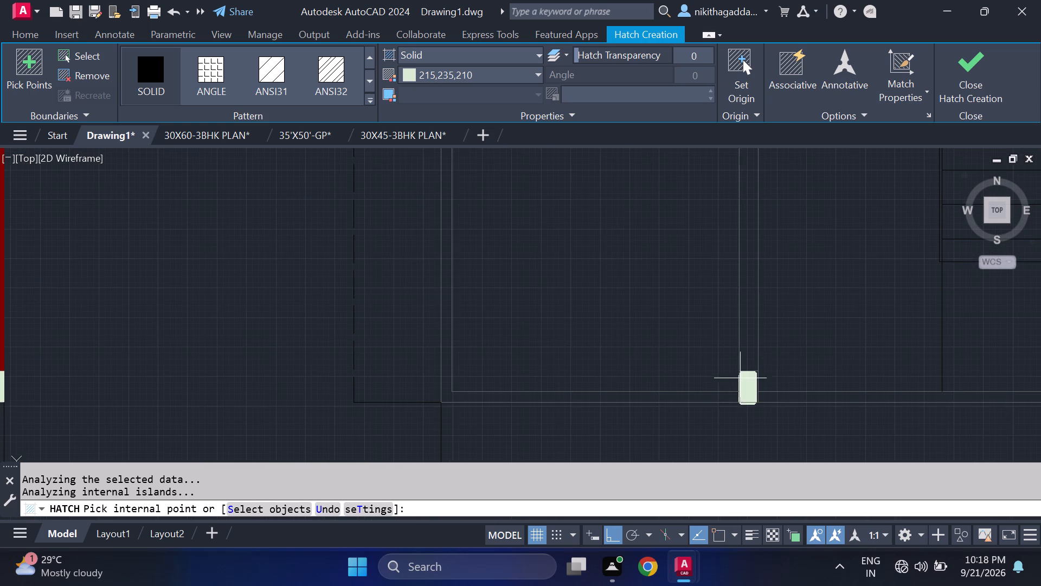
left_click(746, 387)
scroll(834, 370, "down", 4)
middle_click_drag(863, 370, 769, 377)
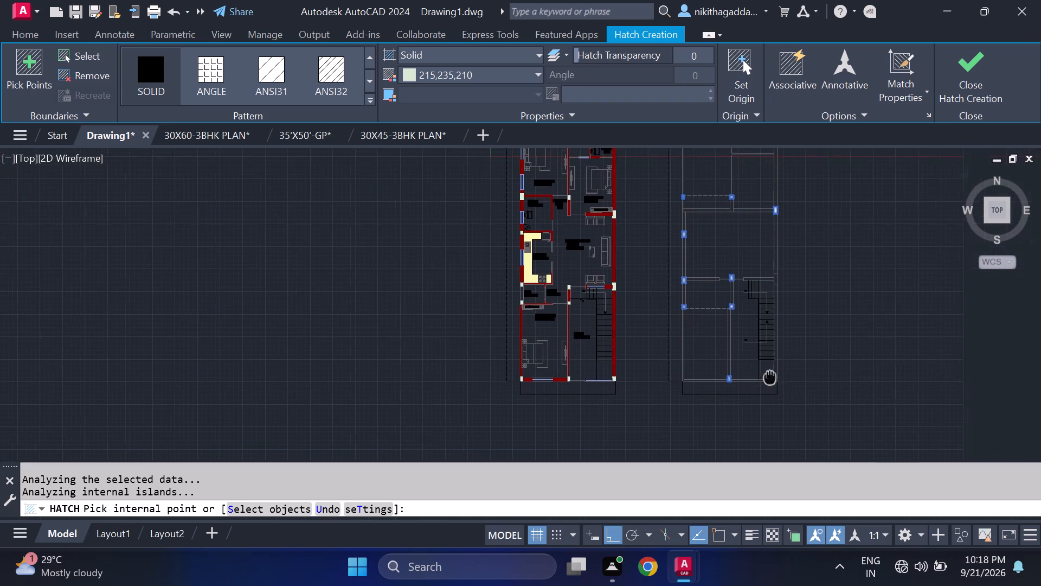
scroll(766, 378, "up", 3)
left_click(800, 388)
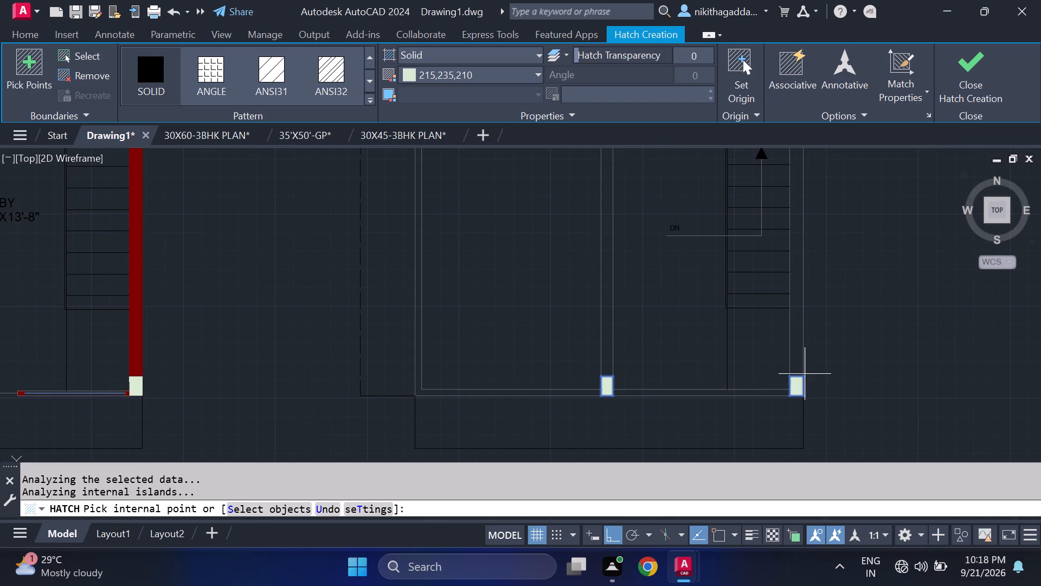
Add the east wall column at the top of the second plan's stairs to the hatch and finish the hatch.
scroll(801, 288, "down", 2)
middle_click_drag(795, 268, 811, 350)
scroll(800, 239, "up", 3)
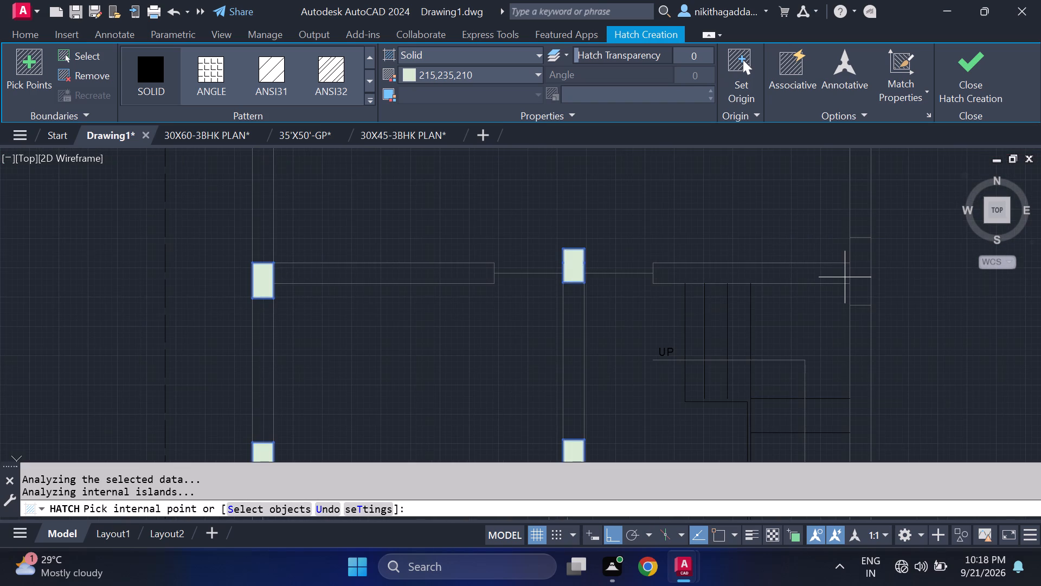
left_click(864, 270)
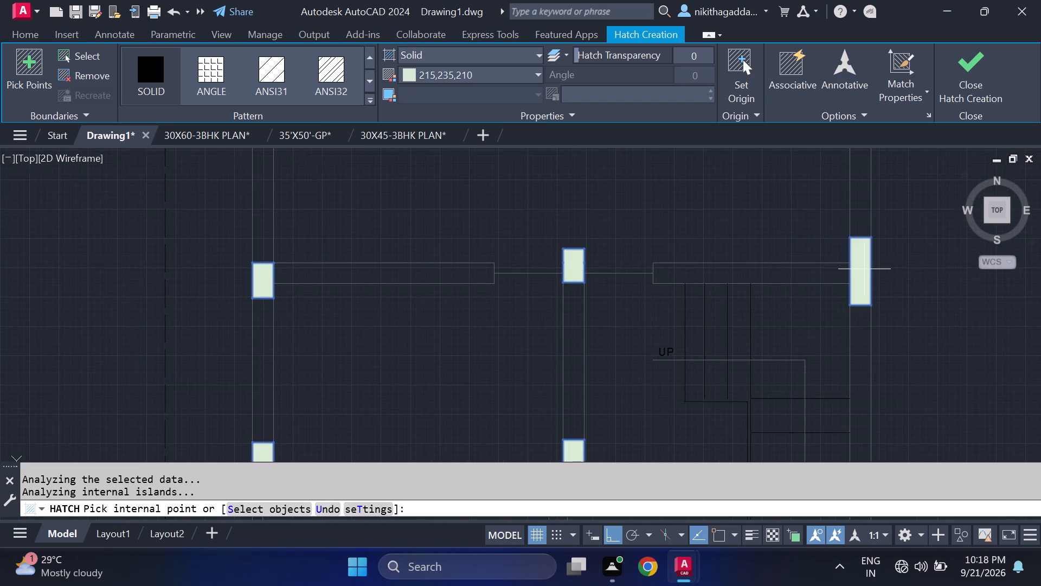
scroll(864, 269, "down", 3)
middle_click_drag(870, 244, 852, 349)
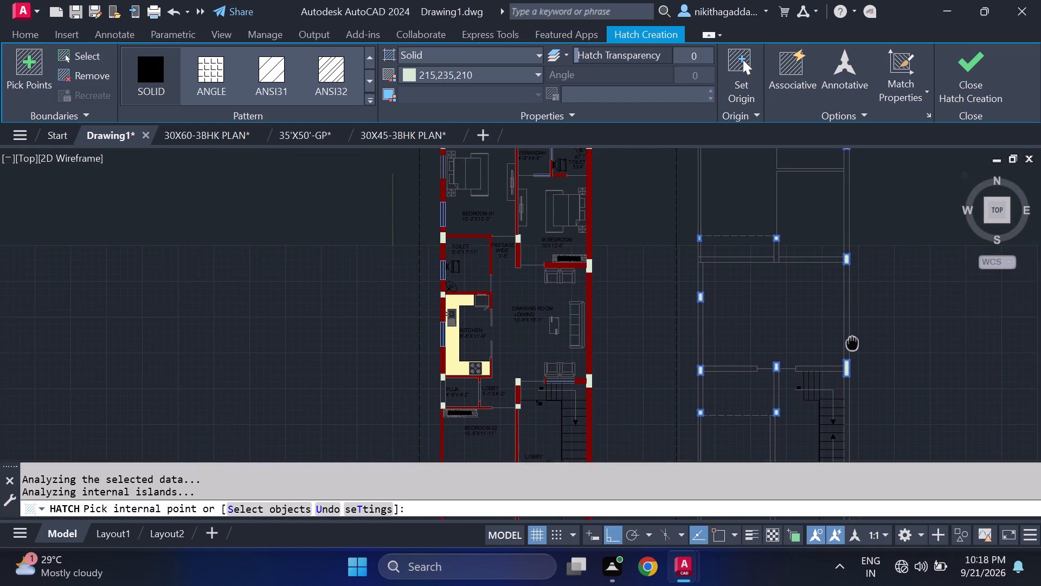
middle_click_drag(852, 349, 847, 376)
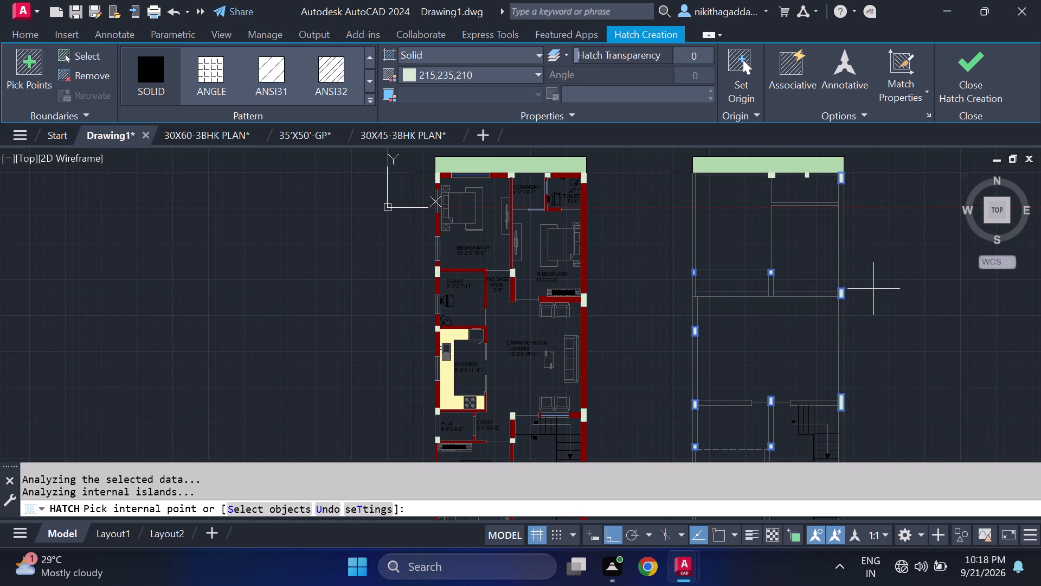
middle_click_drag(873, 289, 825, 201)
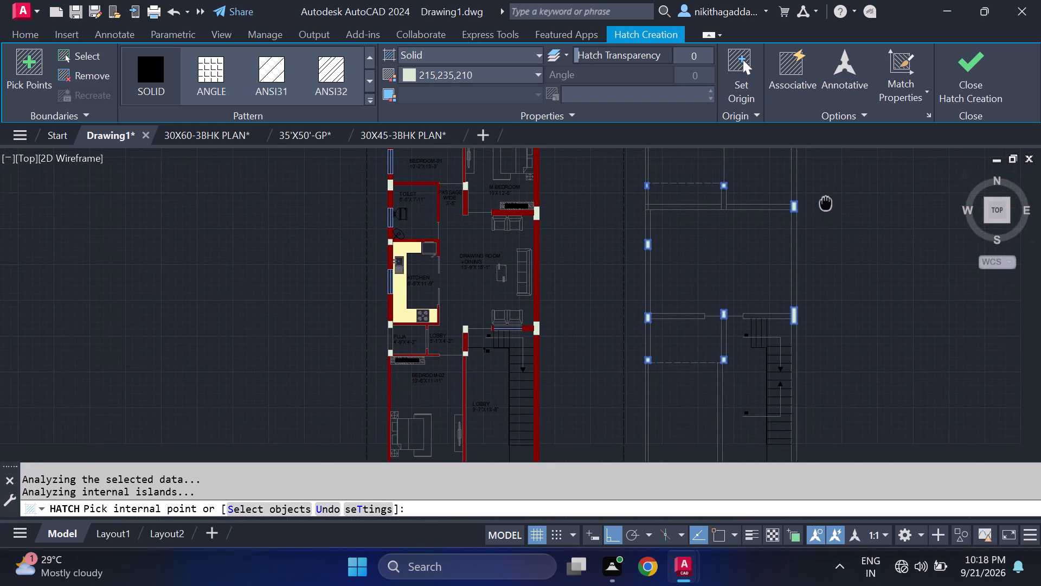
middle_click_drag(825, 201, 751, 192)
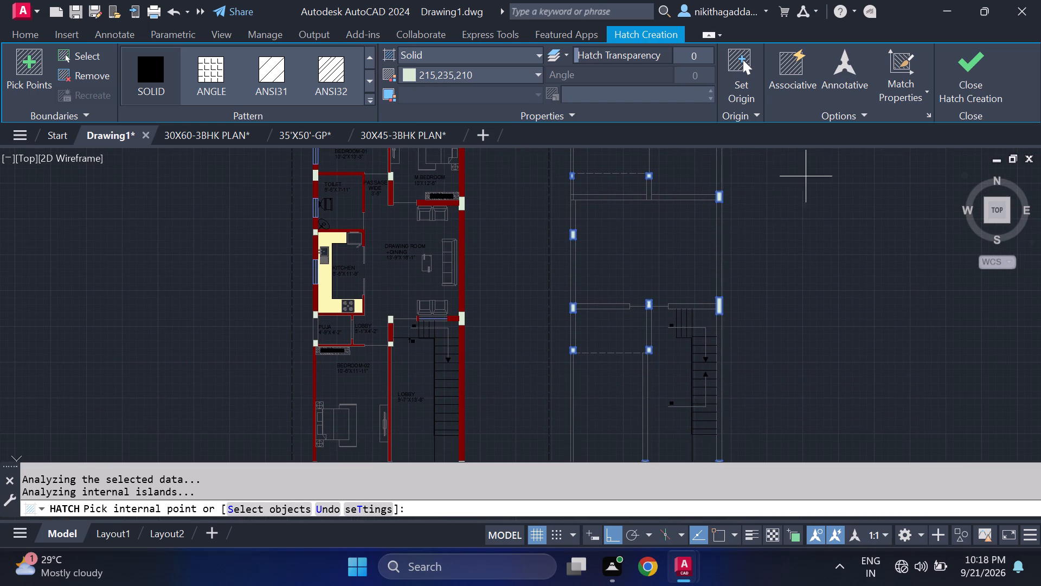
left_click(978, 63)
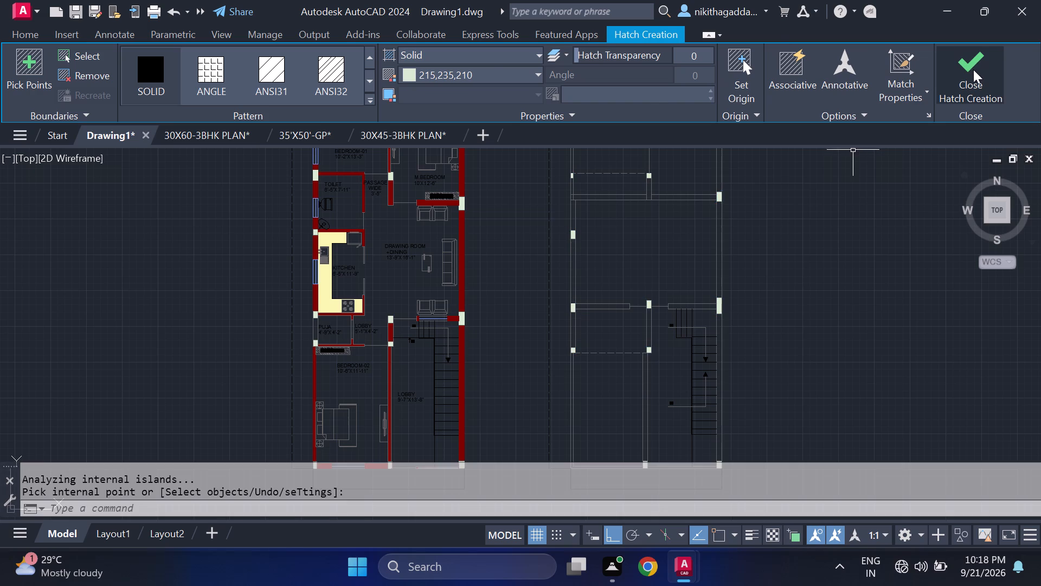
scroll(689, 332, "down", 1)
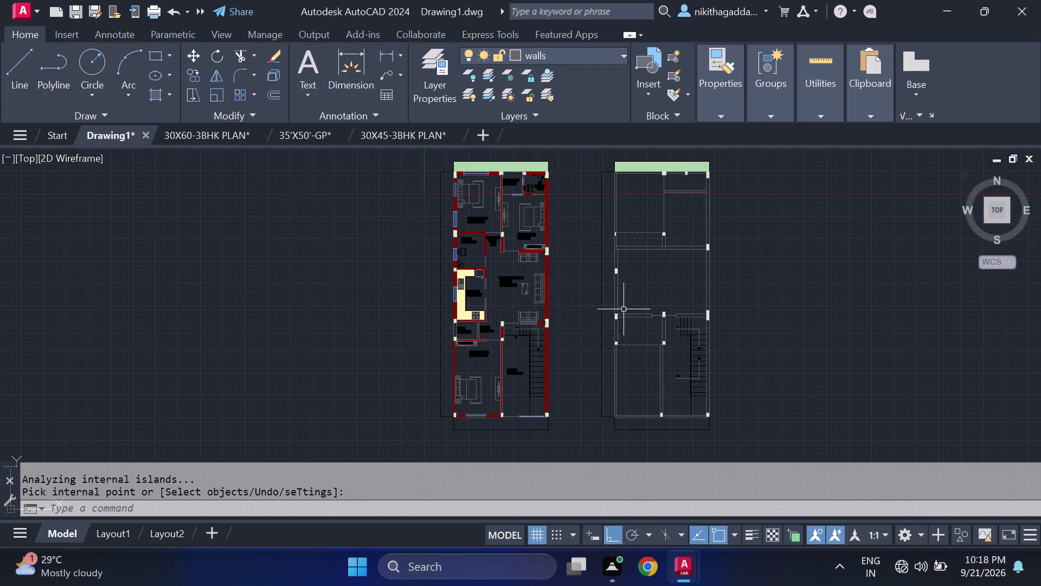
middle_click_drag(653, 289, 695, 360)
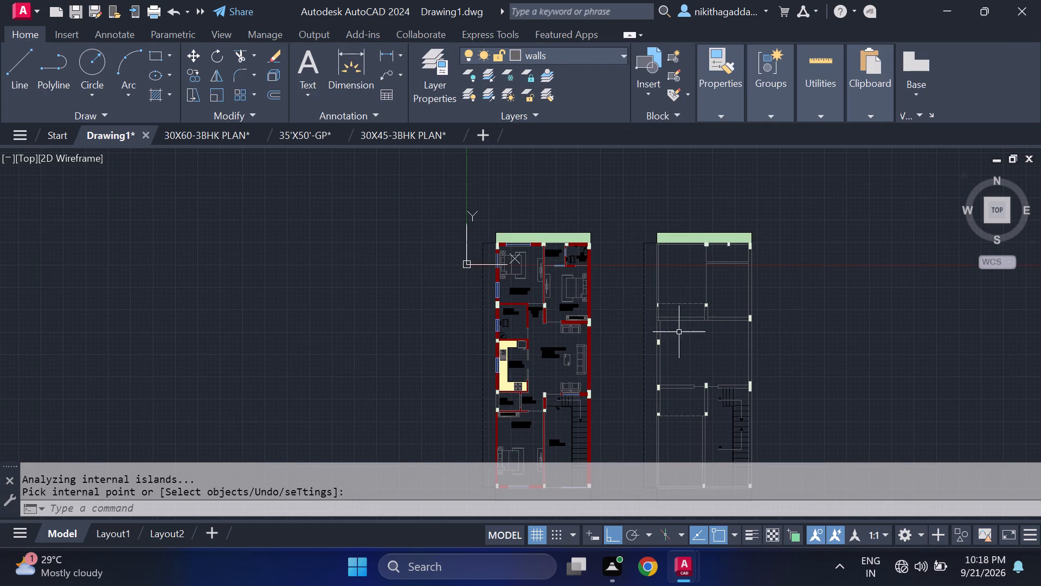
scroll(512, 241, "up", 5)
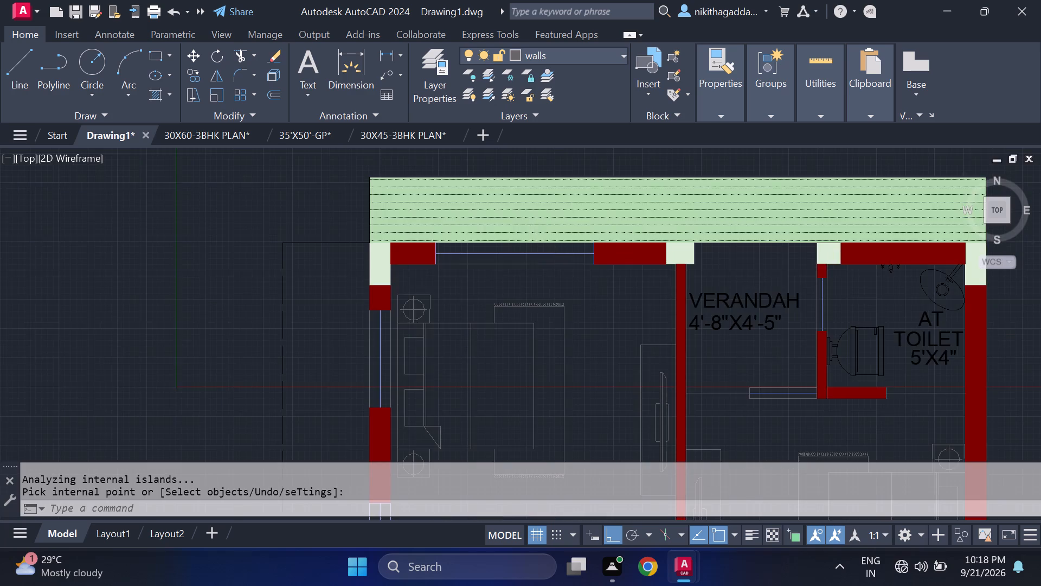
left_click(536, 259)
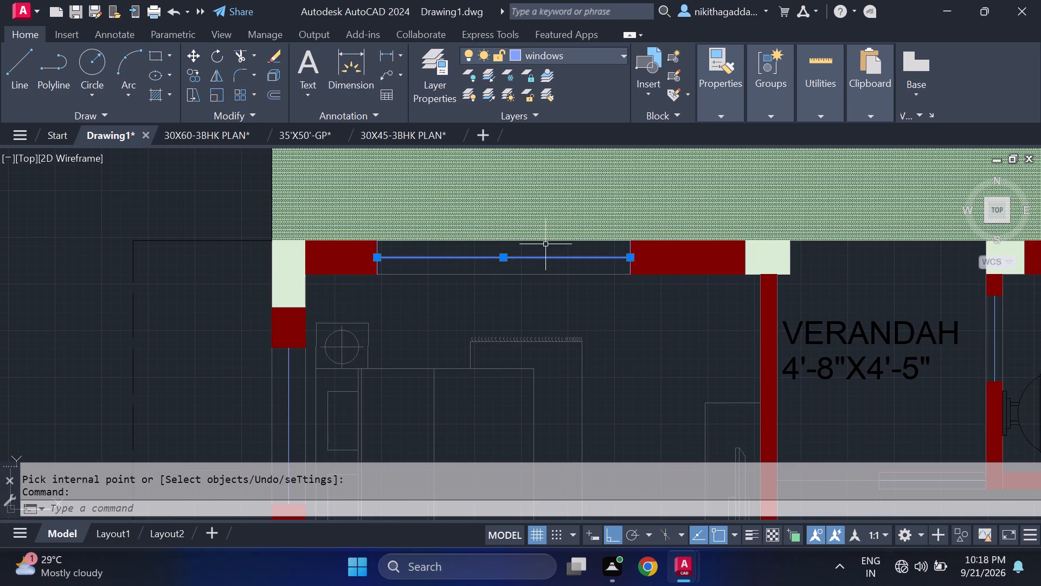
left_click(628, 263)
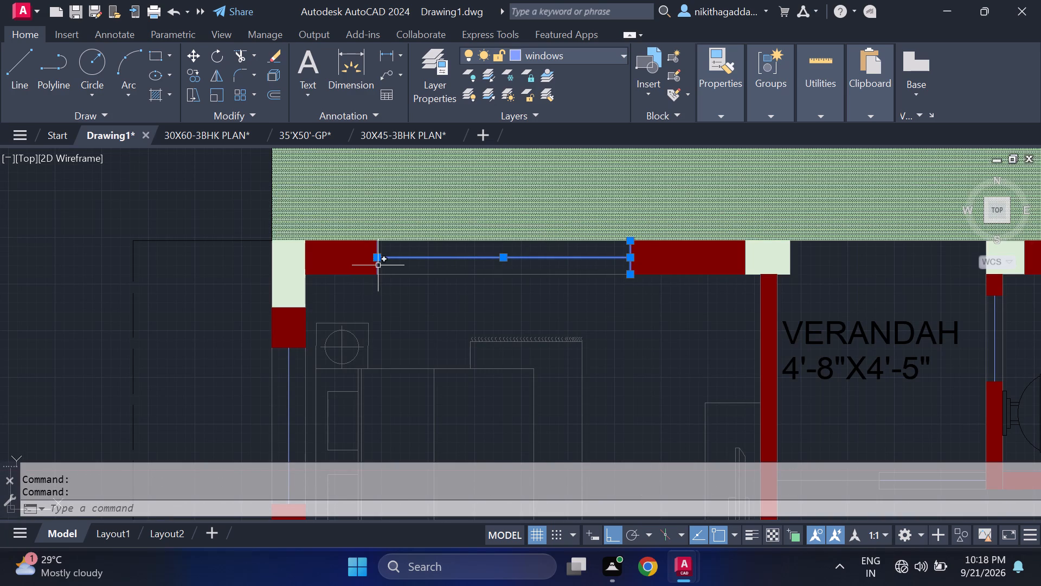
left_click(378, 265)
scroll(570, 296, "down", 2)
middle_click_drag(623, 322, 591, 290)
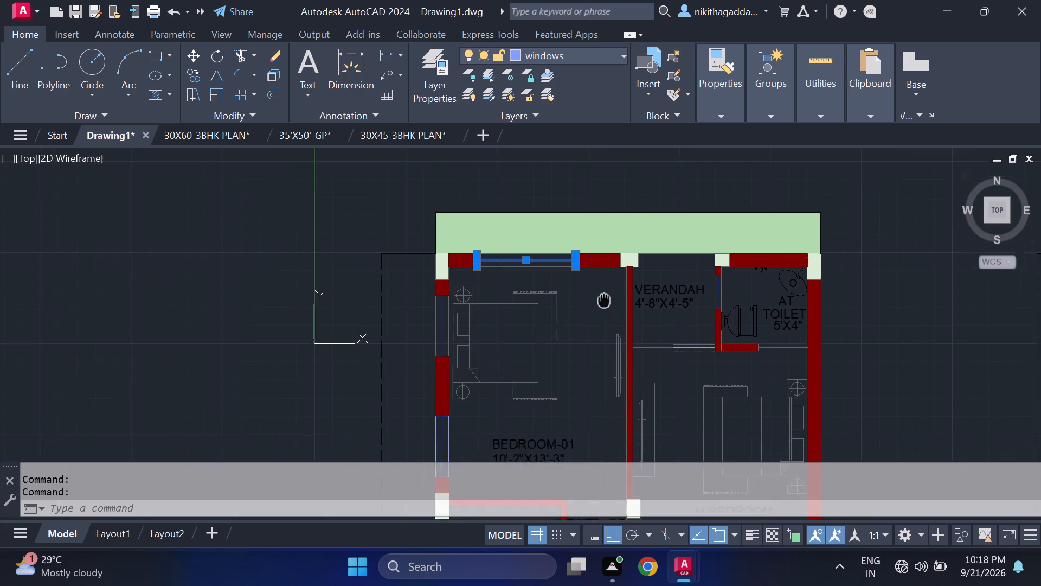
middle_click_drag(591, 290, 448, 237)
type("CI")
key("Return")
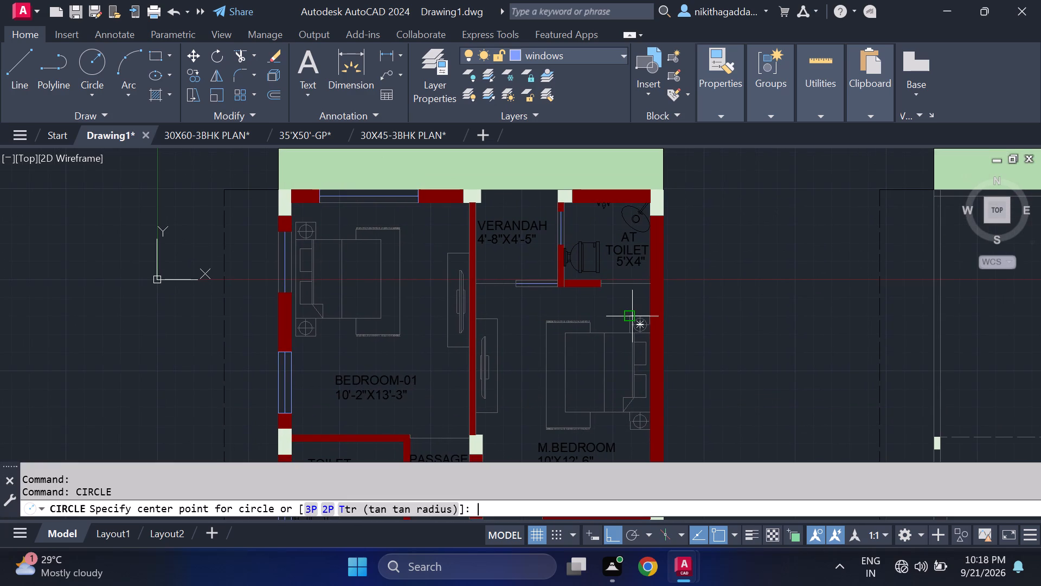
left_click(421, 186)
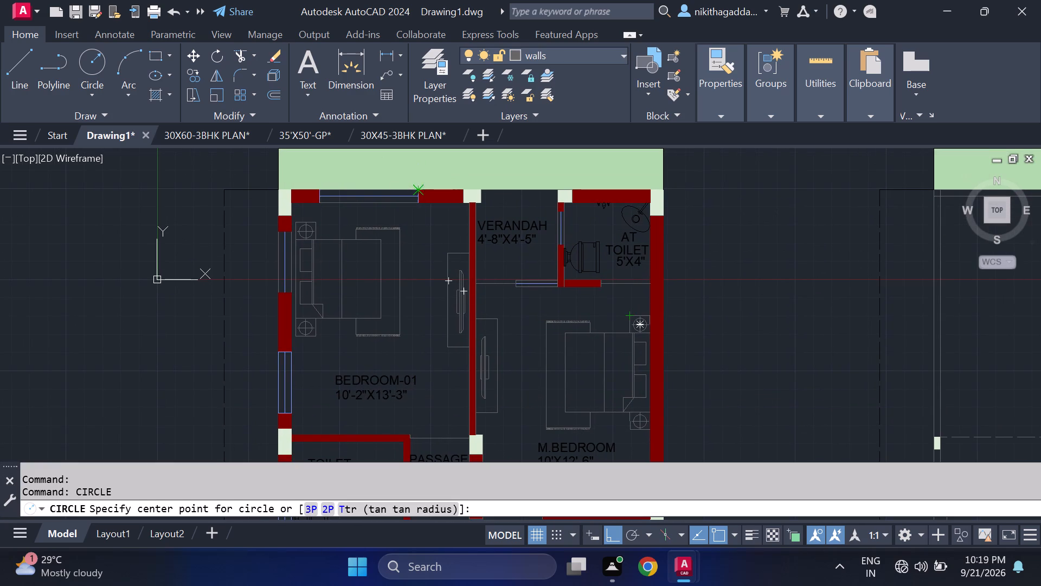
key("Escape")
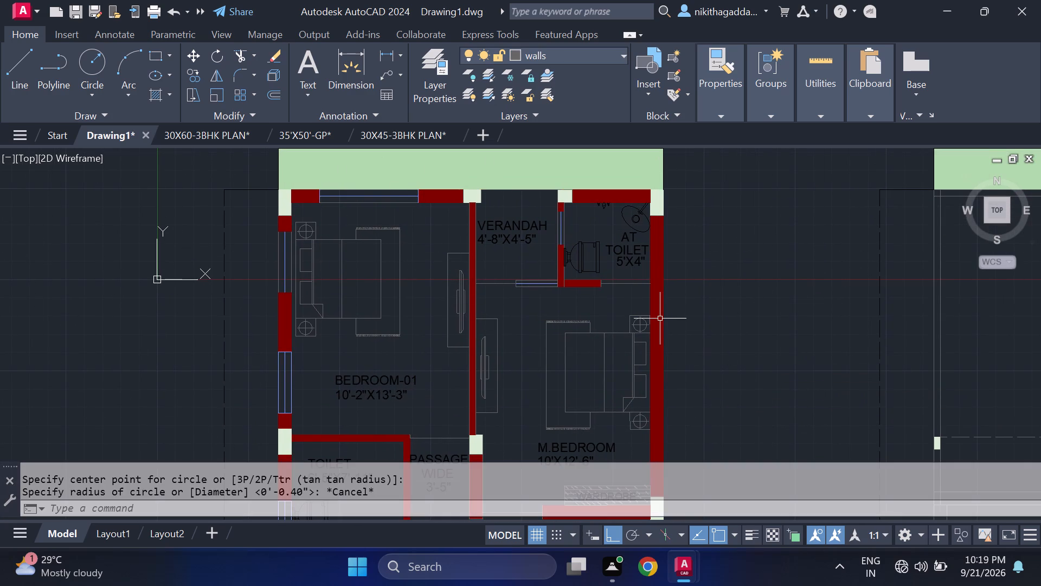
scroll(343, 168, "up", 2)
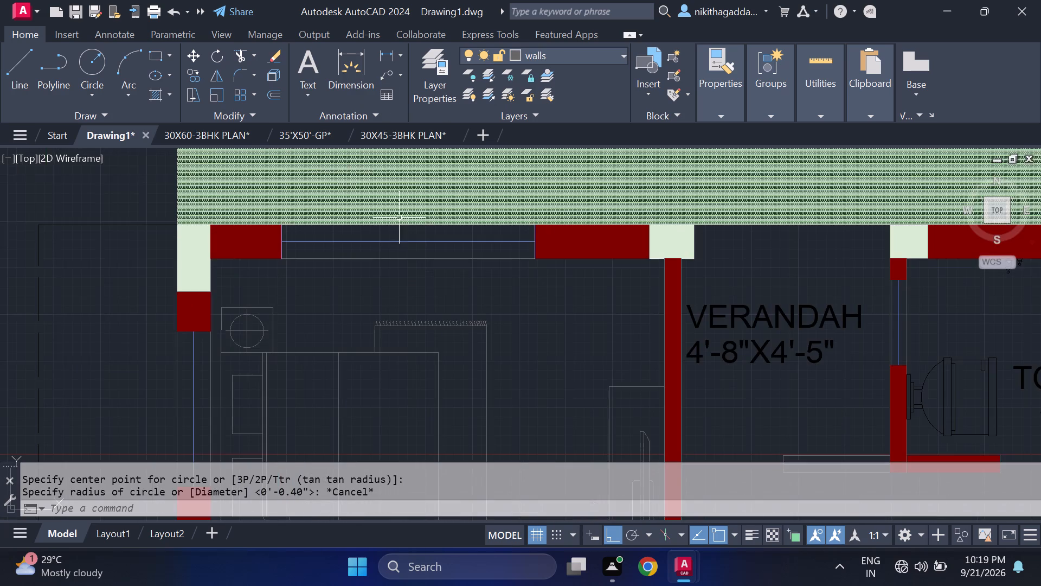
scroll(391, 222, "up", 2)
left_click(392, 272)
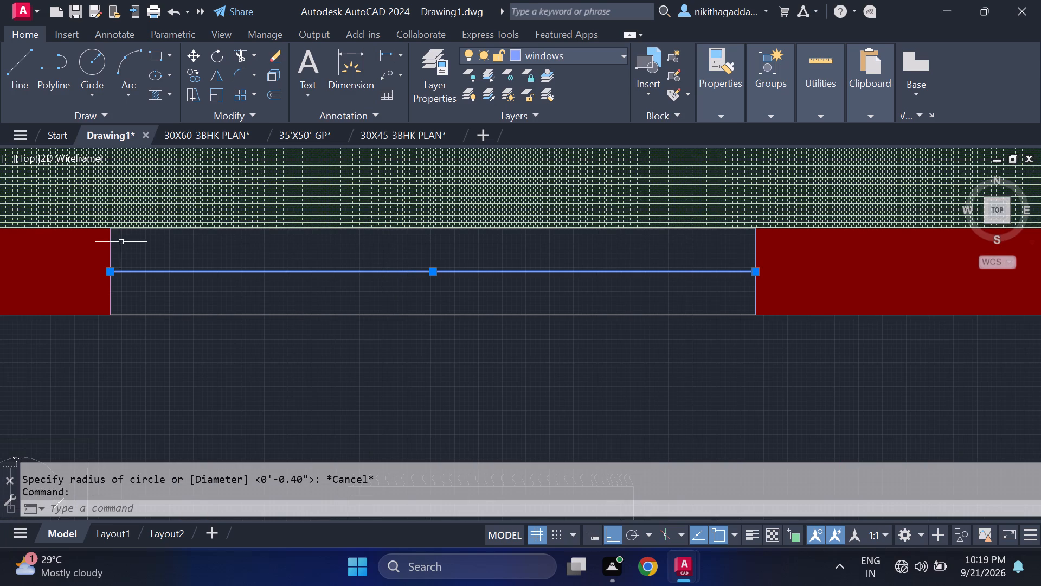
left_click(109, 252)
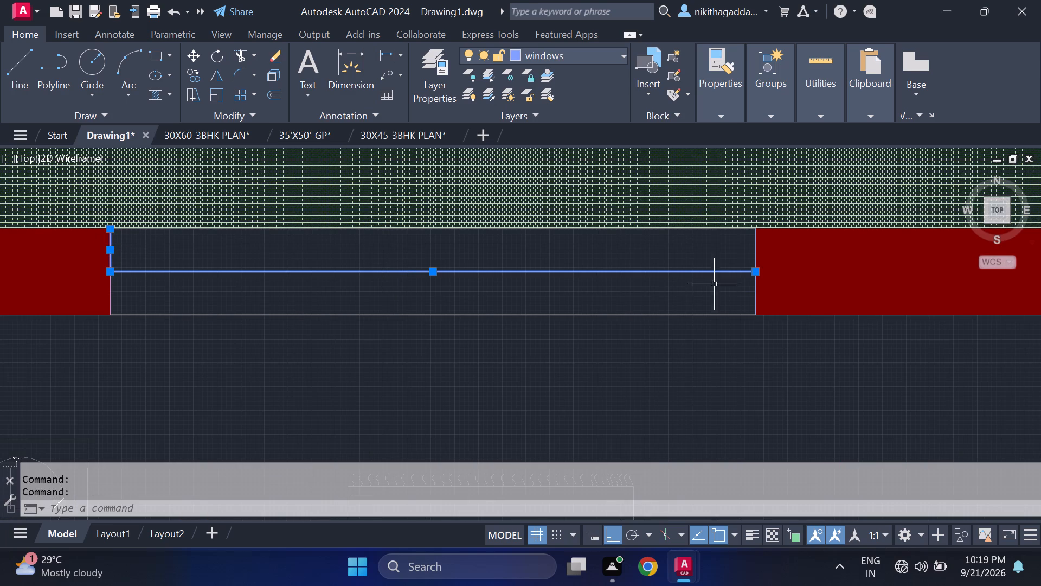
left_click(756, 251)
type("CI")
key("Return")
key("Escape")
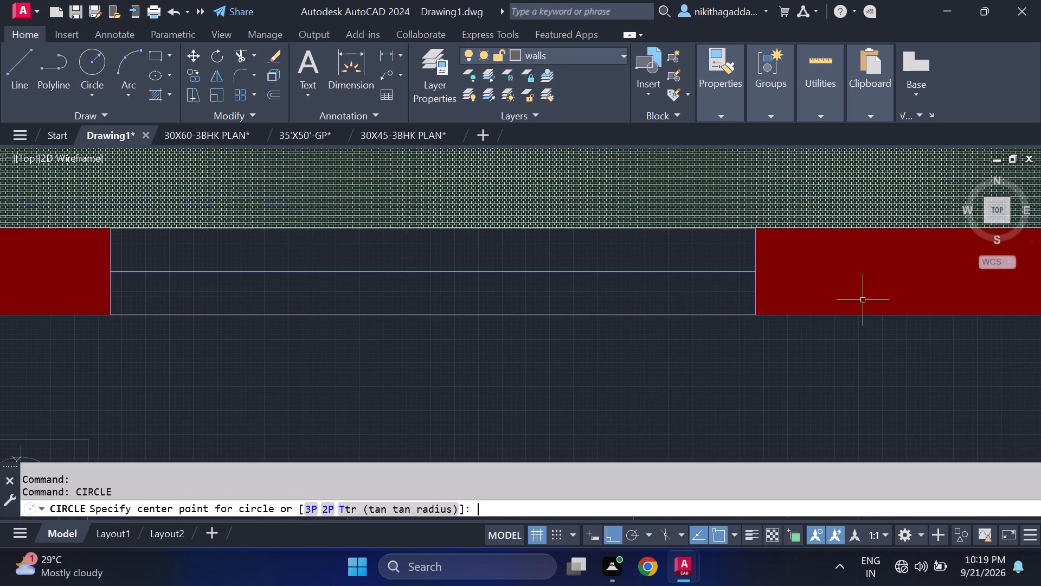
Copy Bedroom-01's north wall window lines from the finished plan onto the west part of the second plan's cross wall below the dashed line.
left_click_drag(644, 251, 633, 269)
left_click(608, 292)
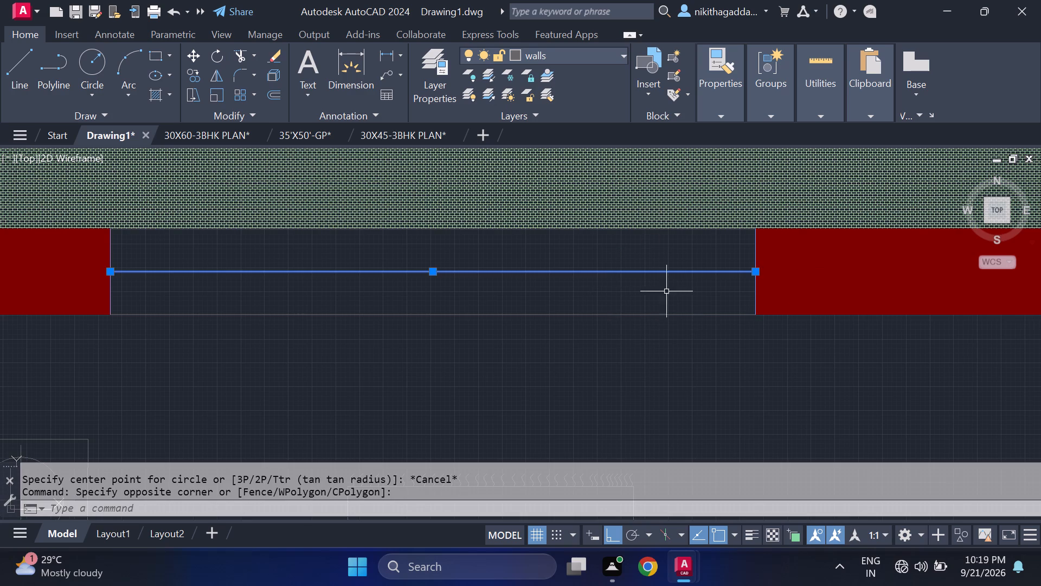
left_click(754, 294)
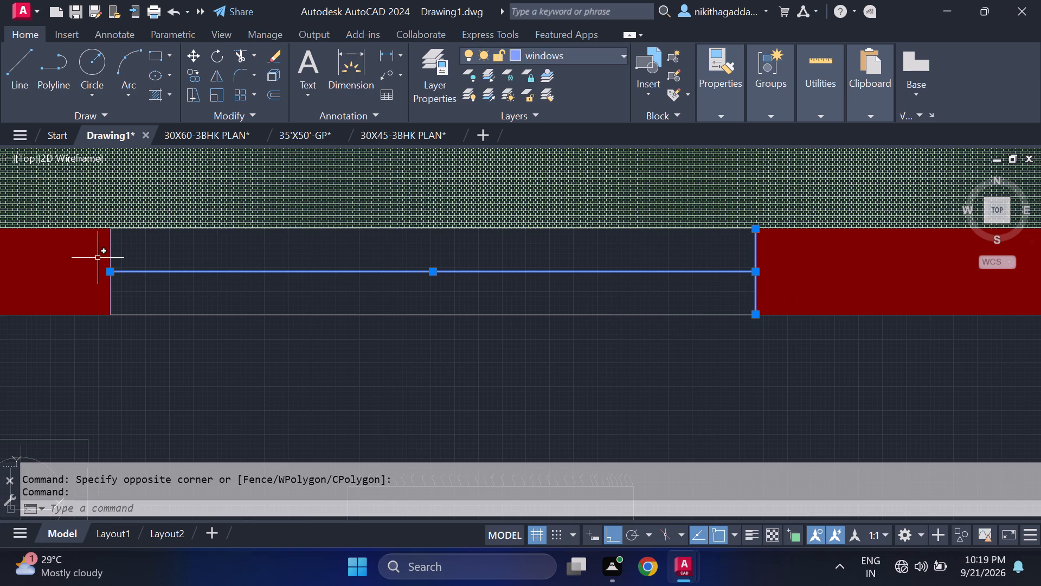
left_click(111, 249)
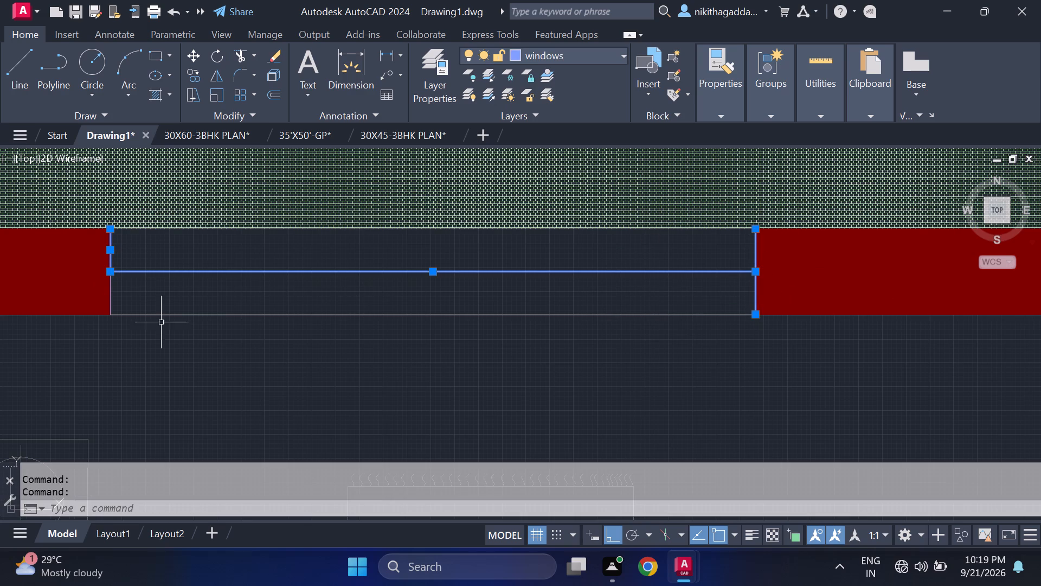
left_click(109, 295)
scroll(368, 307, "down", 3)
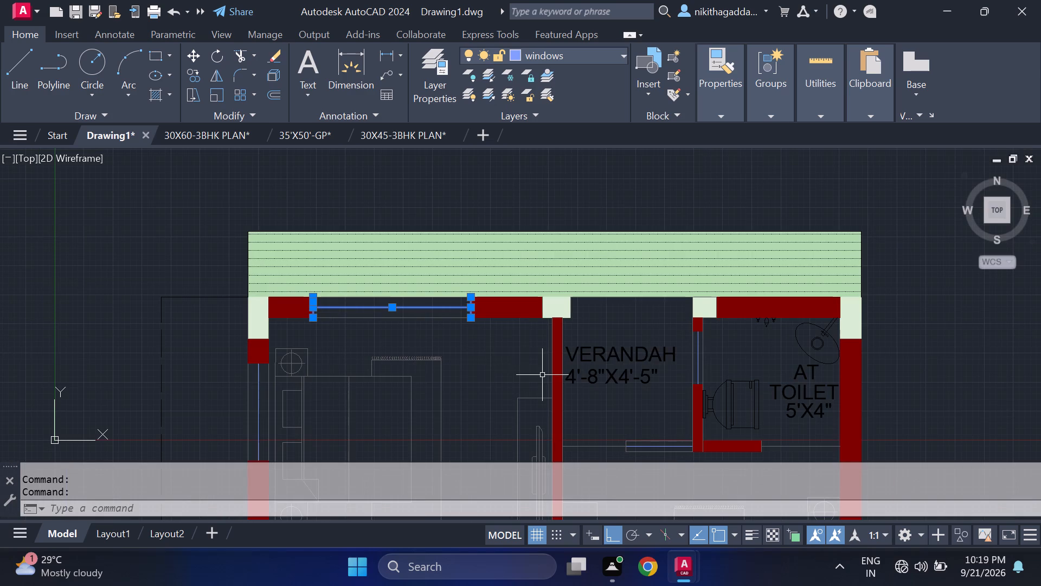
type("CI")
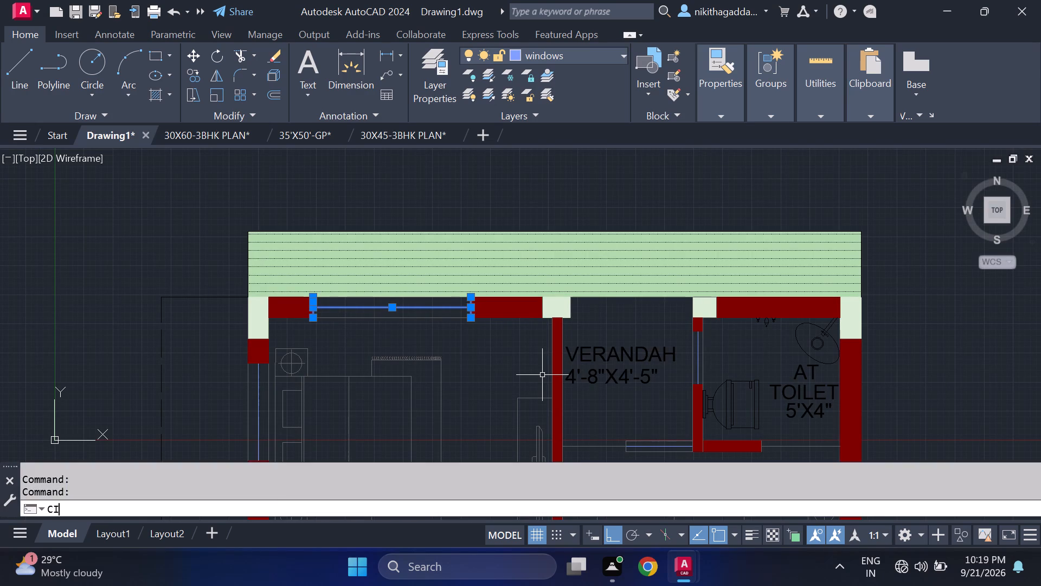
key("BackSpace")
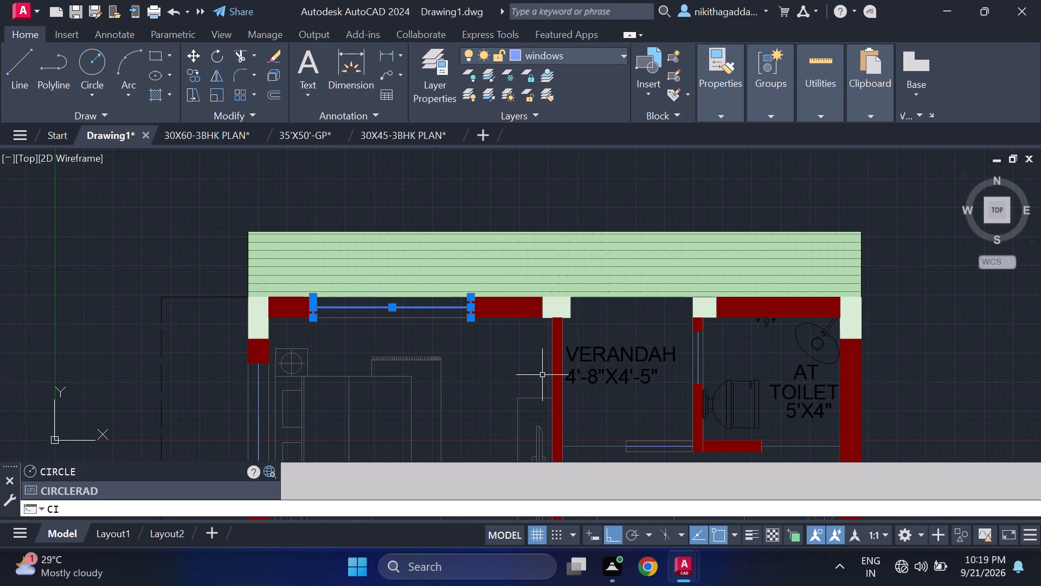
key("BackSpace")
key("o")
key("Return")
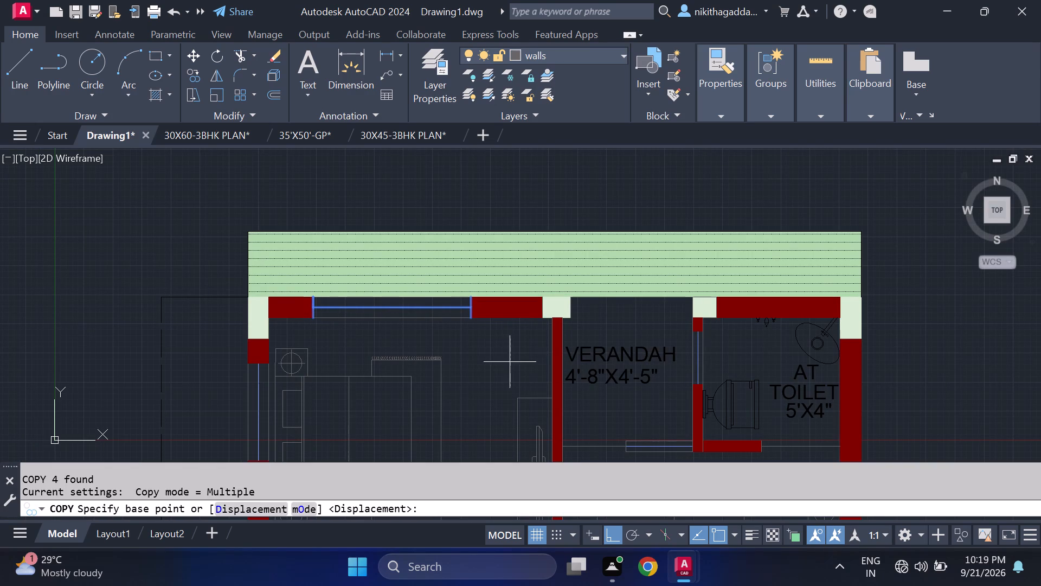
scroll(462, 340, "up", 2)
left_click(79, 282)
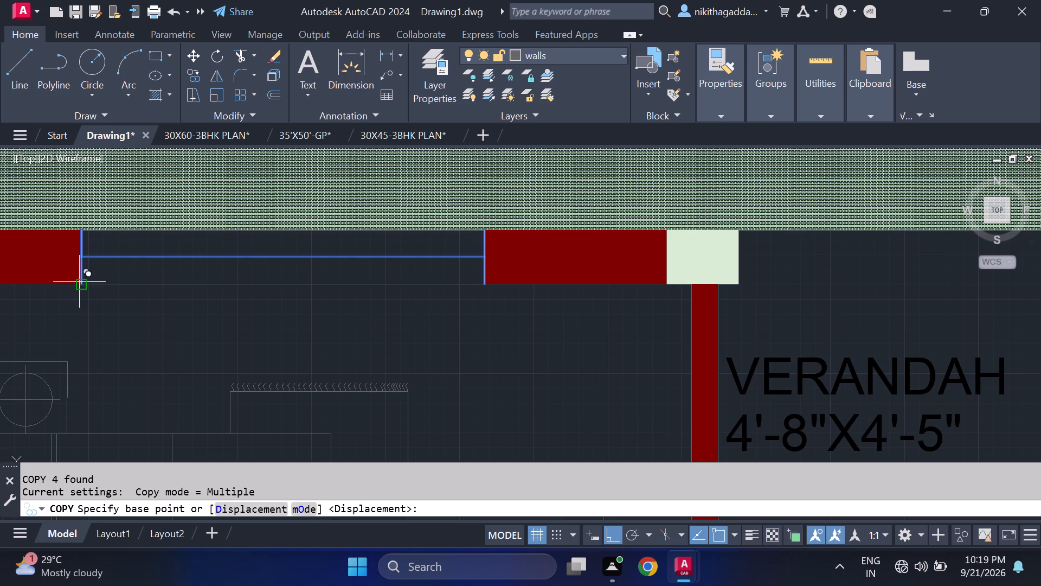
scroll(506, 327, "down", 3)
key("F8")
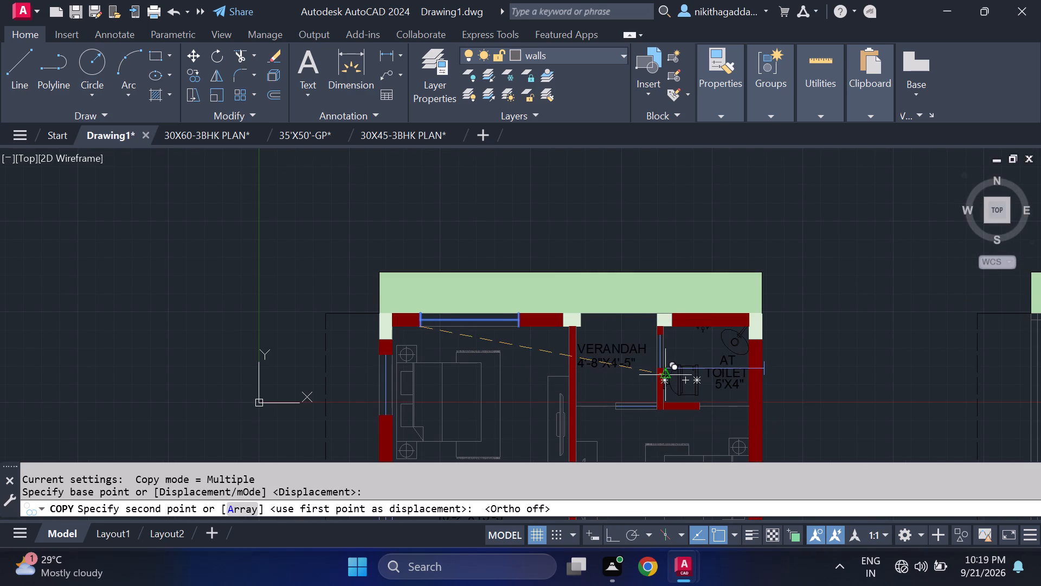
middle_click_drag(666, 374, 659, 333)
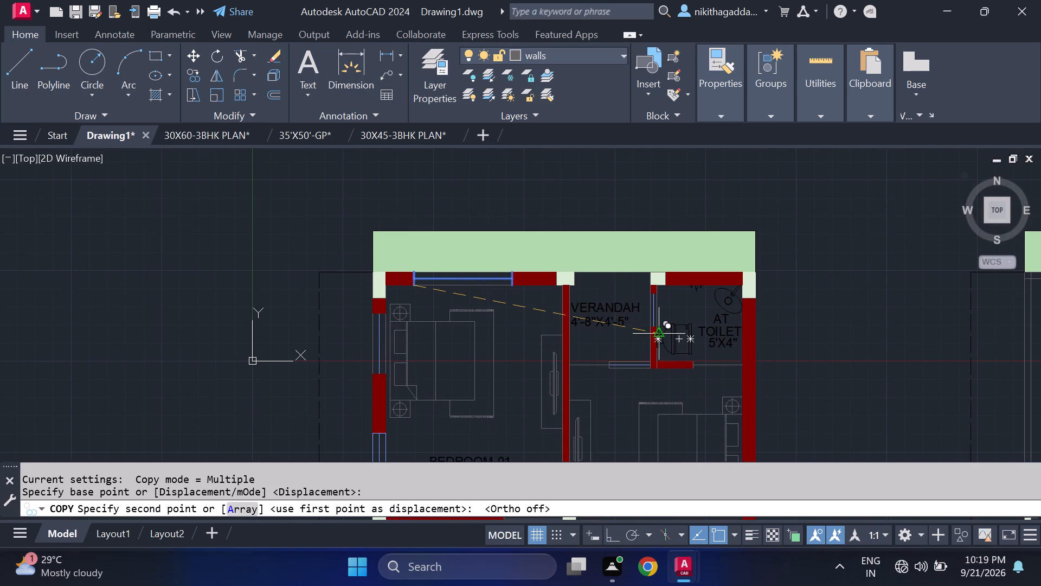
scroll(667, 393, "up", 1)
middle_click_drag(574, 384, 577, 364)
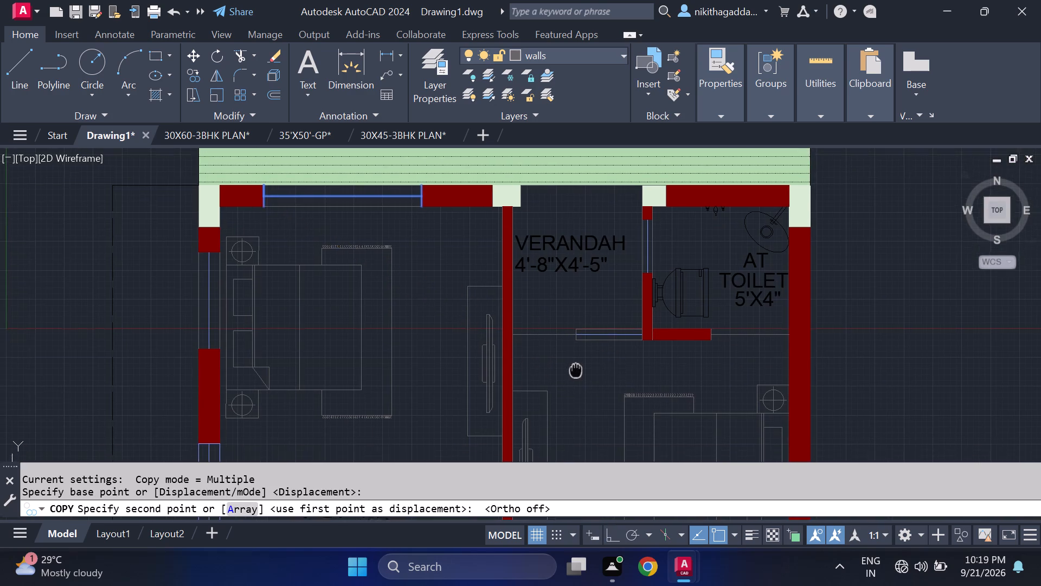
middle_click_drag(577, 364, 606, 258)
scroll(603, 282, "down", 2)
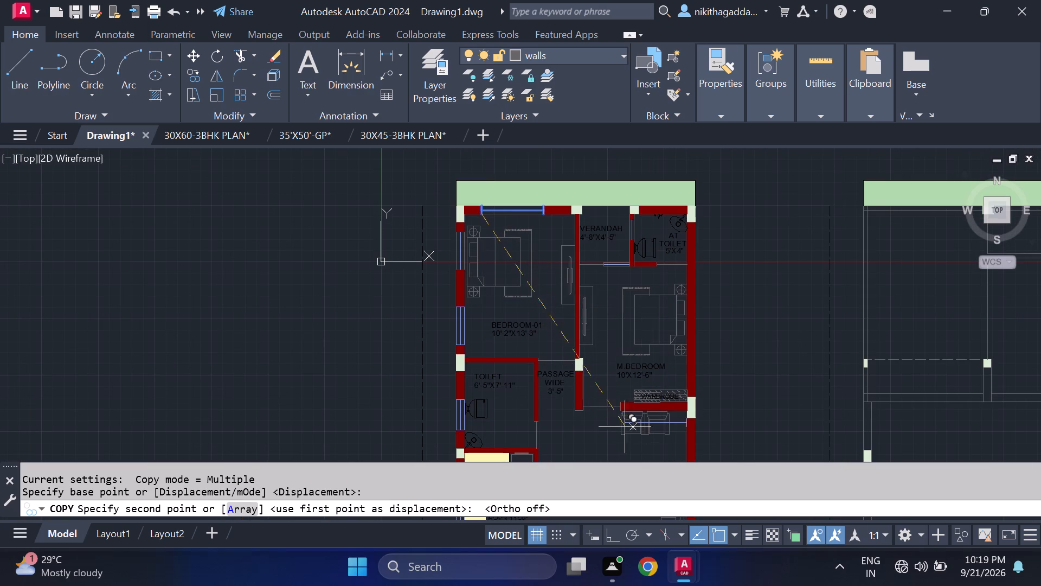
middle_click_drag(728, 385, 563, 374)
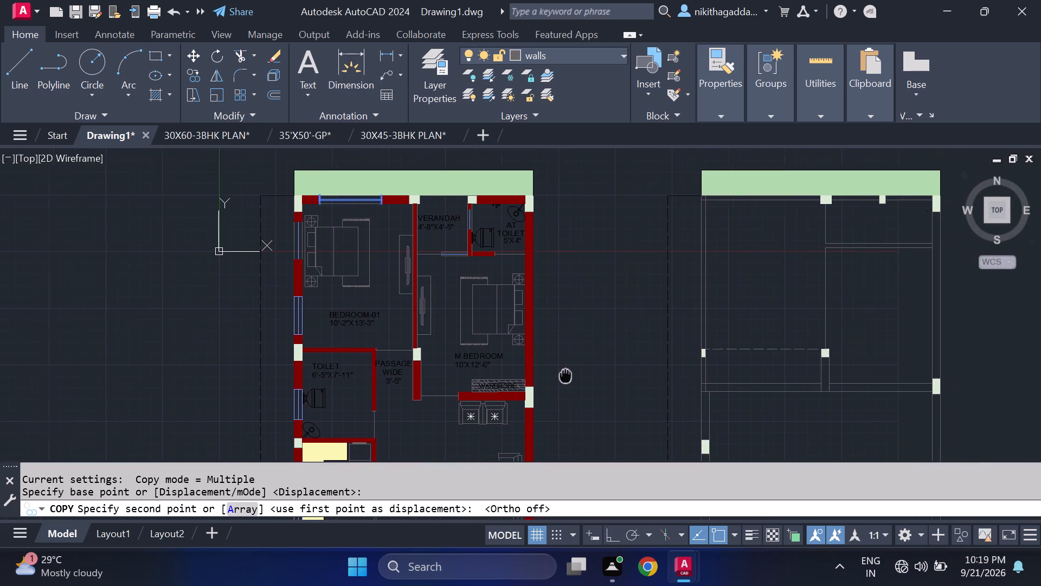
middle_click_drag(563, 374, 519, 375)
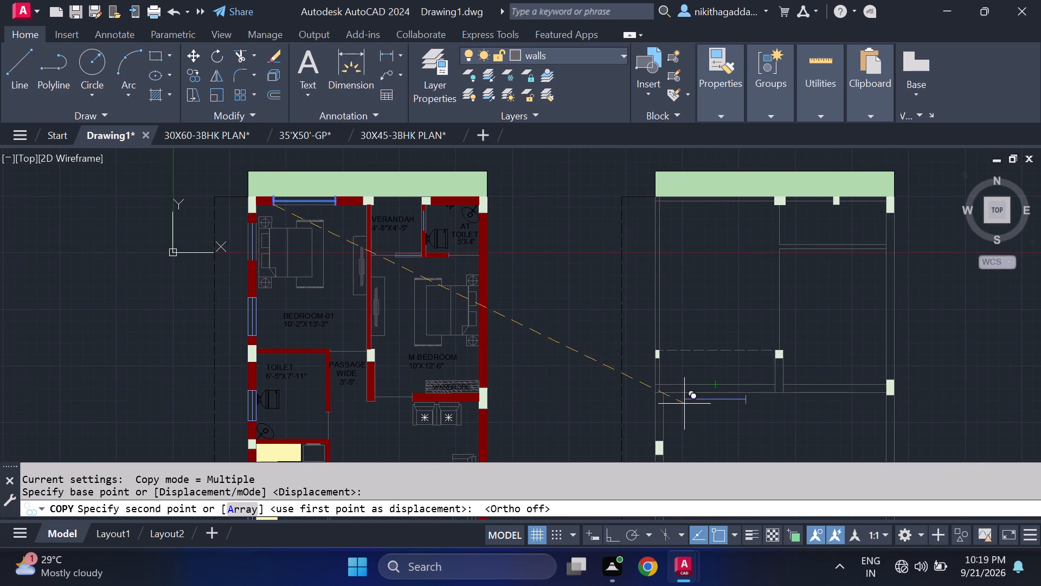
scroll(684, 404, "up", 1)
scroll(682, 406, "down", 2)
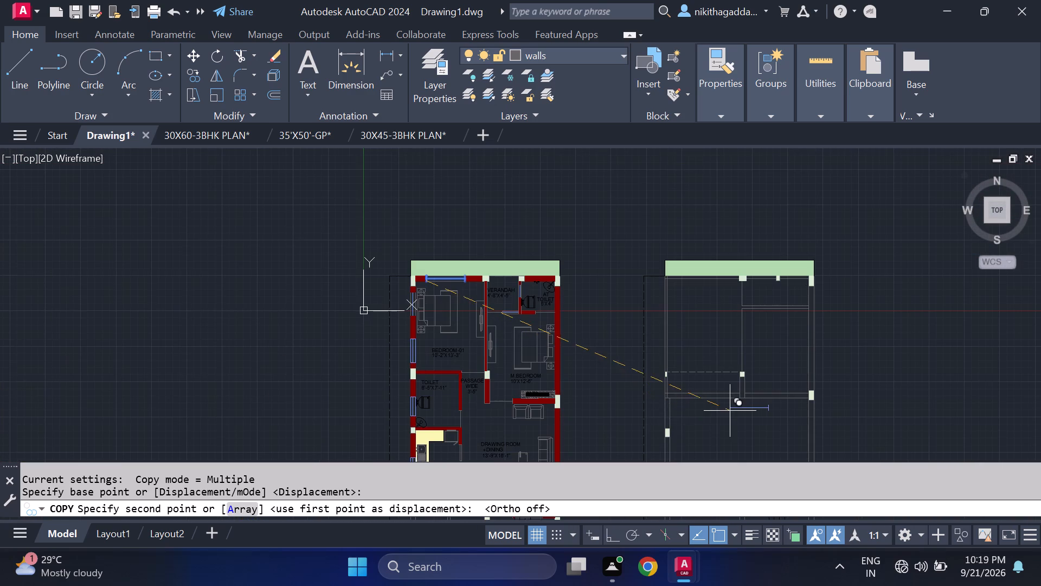
scroll(683, 417, "up", 2)
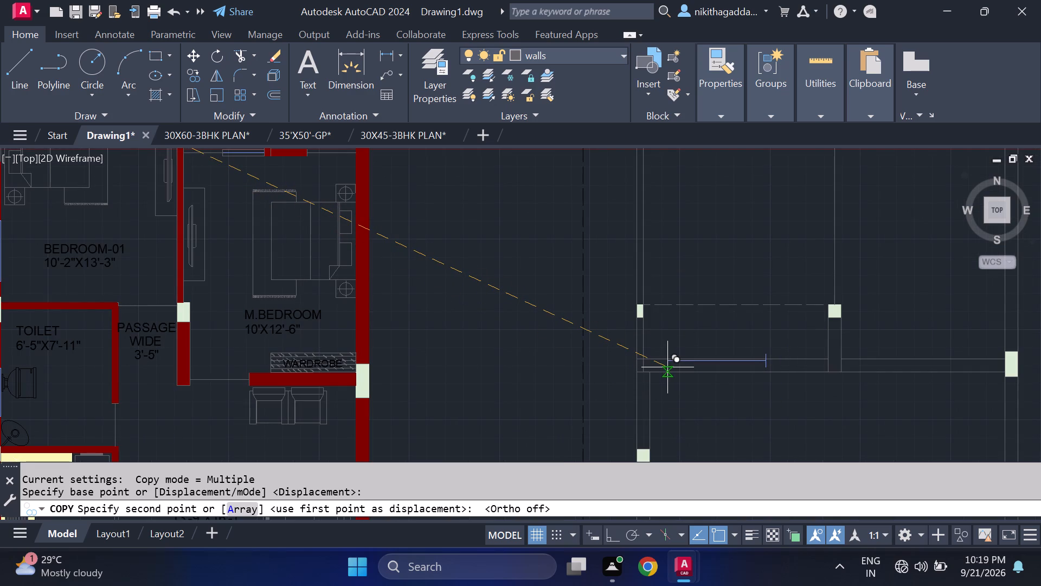
scroll(669, 371, "up", 1)
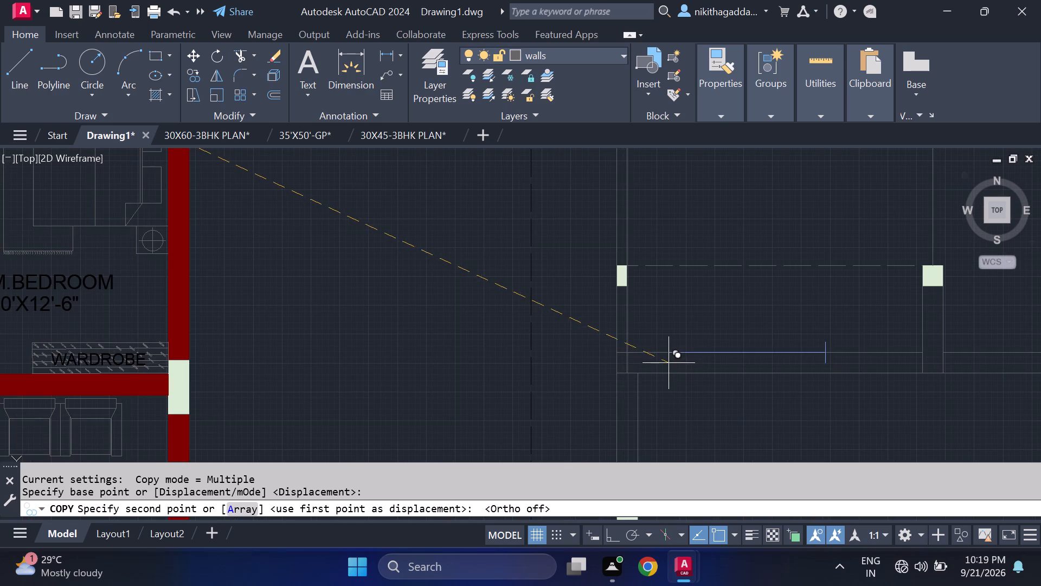
left_click(667, 372)
Place another copy of the window lines in the empty space east of the second plan and finish copying.
scroll(762, 407, "down", 2)
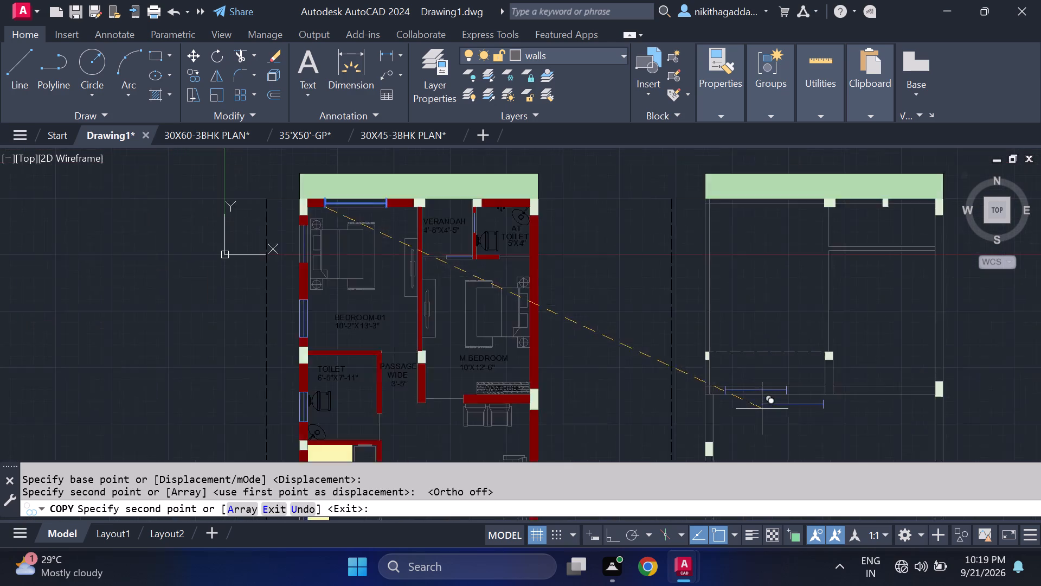
scroll(762, 410, "down", 1)
middle_click_drag(788, 425, 740, 310)
left_click(864, 324)
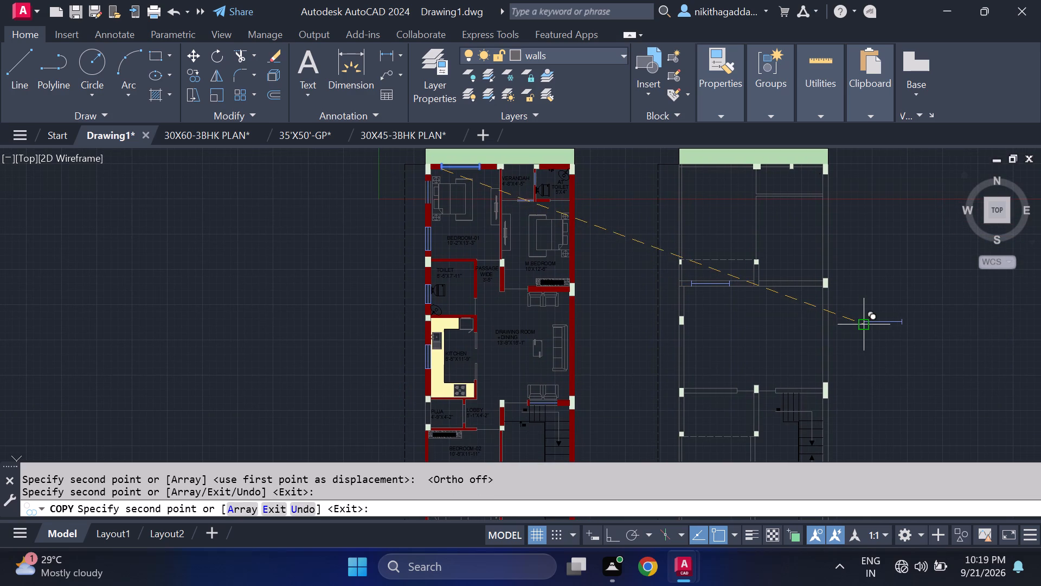
key("Escape")
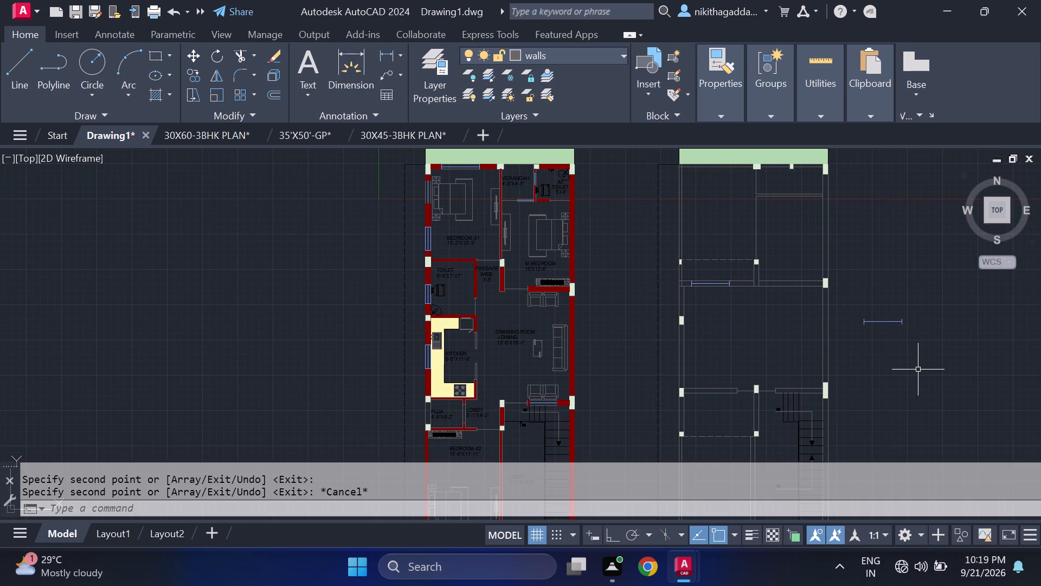
Draw a line across the second plan's cross wall just east of the copied window, marking the opening's west edge.
scroll(746, 284, "up", 2)
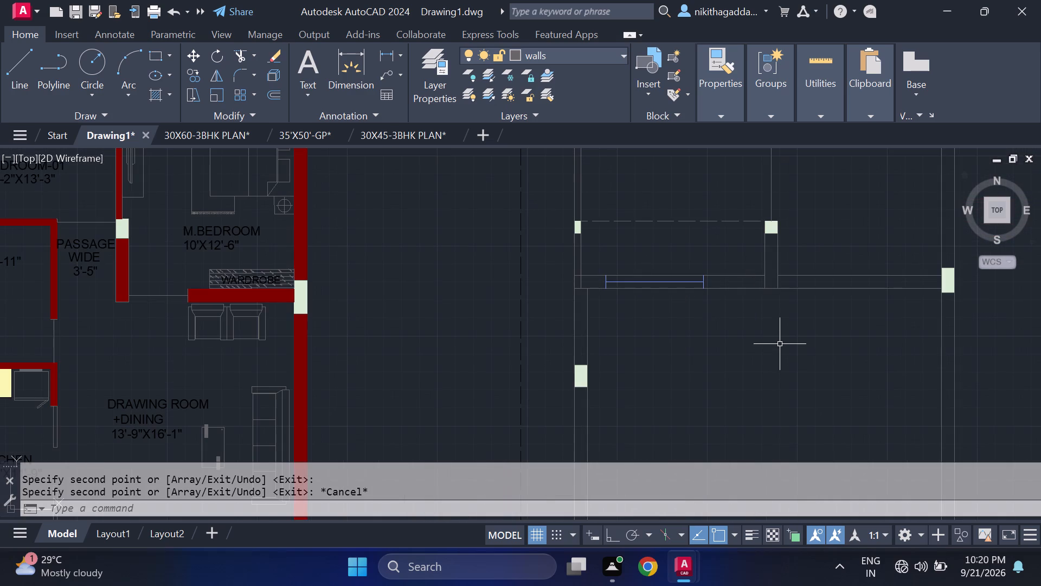
key("l")
key("Return")
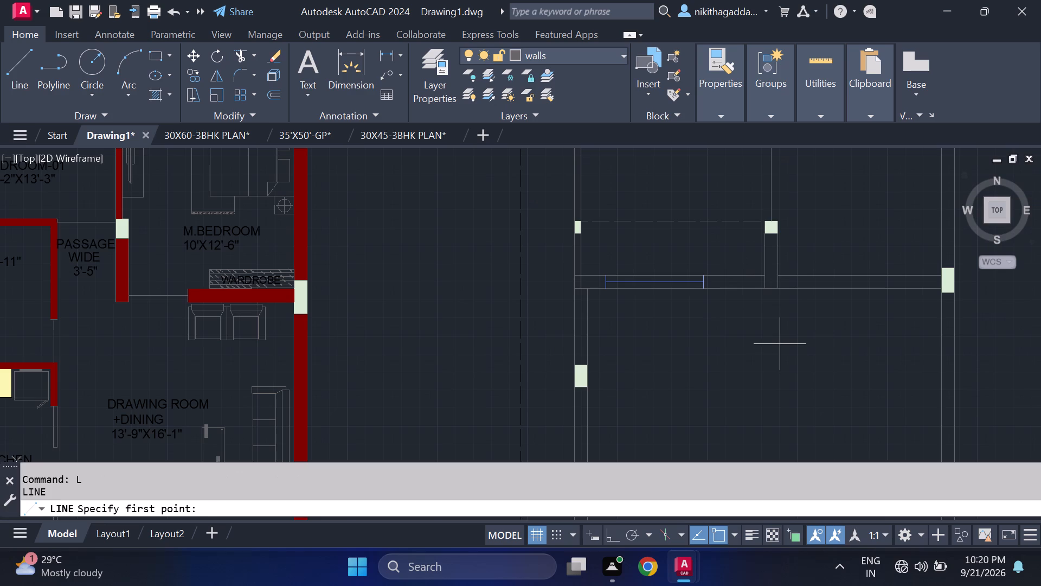
scroll(740, 292, "up", 3)
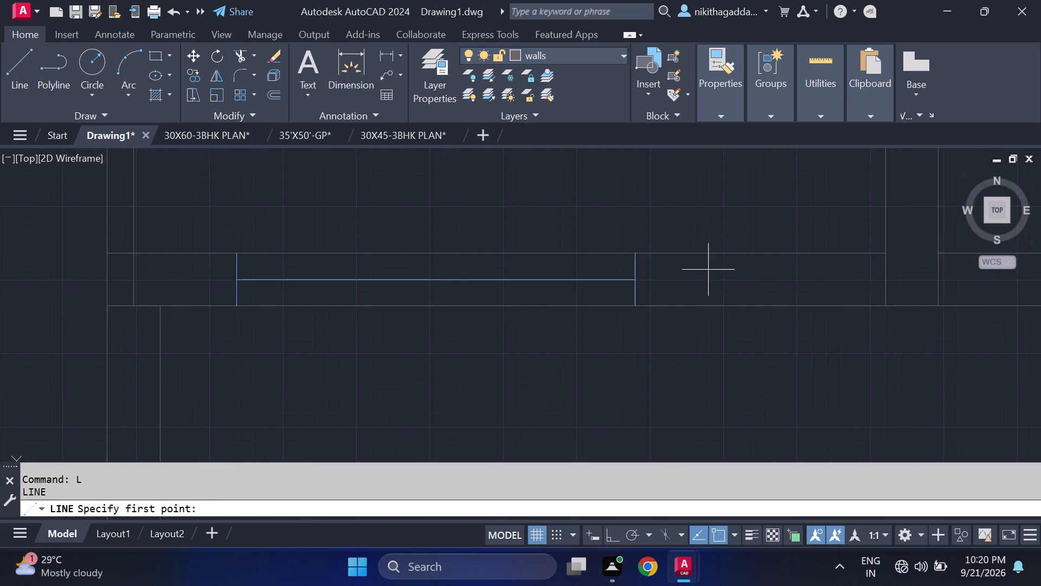
left_click(692, 258)
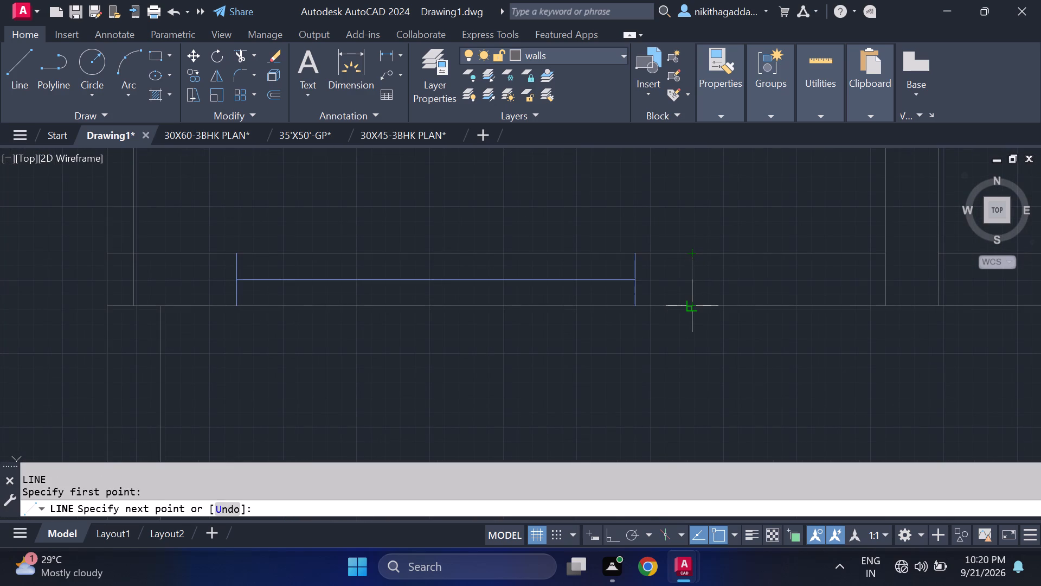
left_click(690, 307)
key("Return")
Draw another line across the same cross wall, between the short partition wall and the east wall column.
key("Return")
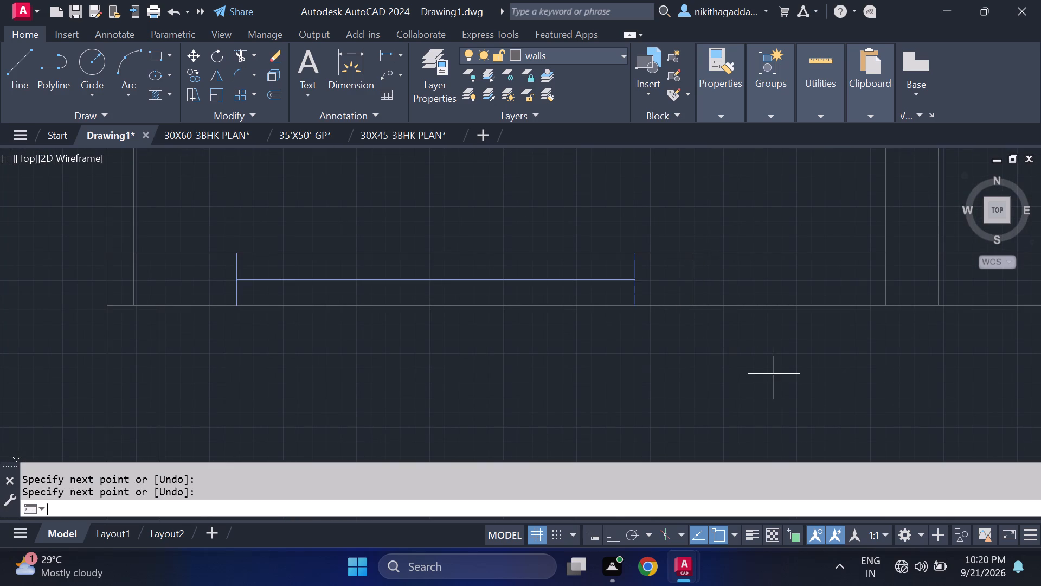
scroll(779, 374, "down", 3)
middle_click_drag(793, 370, 603, 368)
scroll(651, 355, "up", 1)
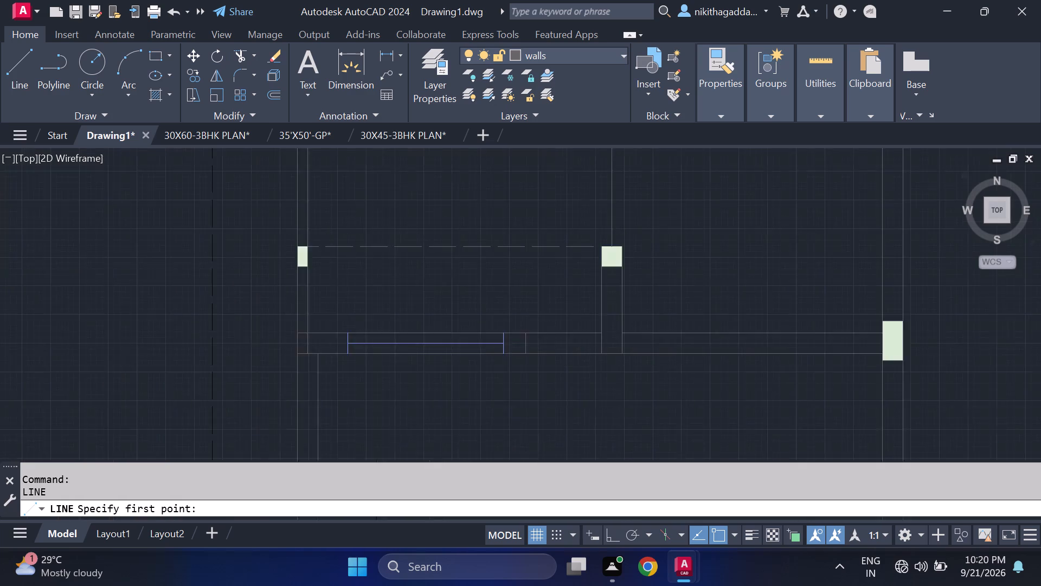
scroll(651, 355, "up", 1)
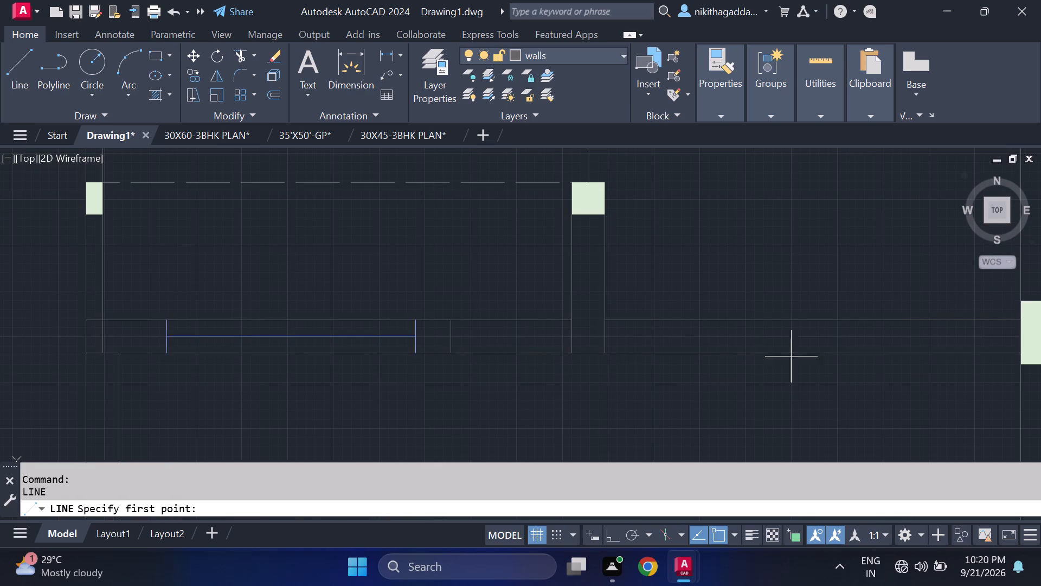
scroll(798, 353, "down", 2)
scroll(785, 347, "up", 1)
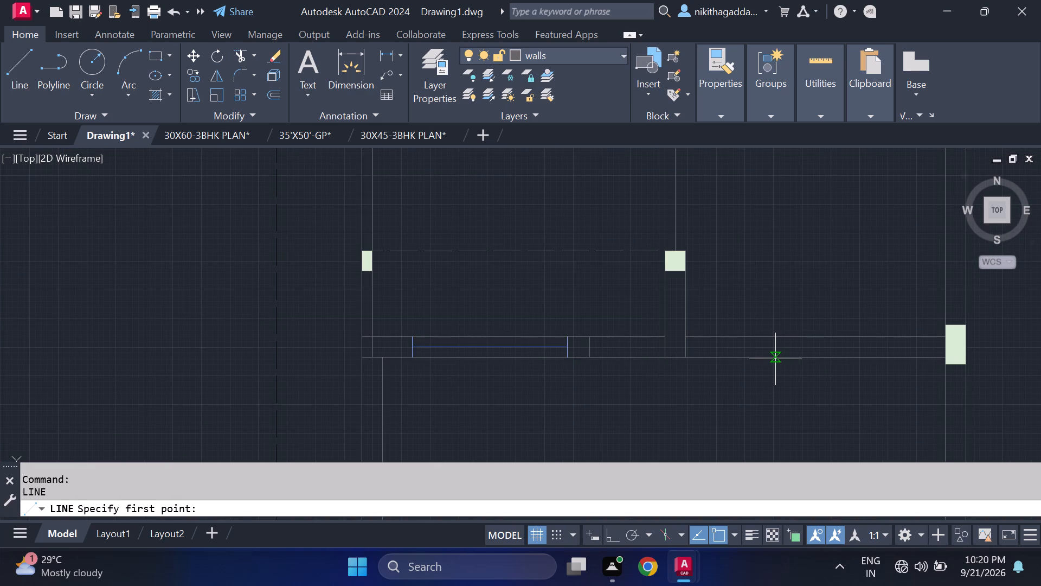
left_click(775, 359)
left_click(776, 335)
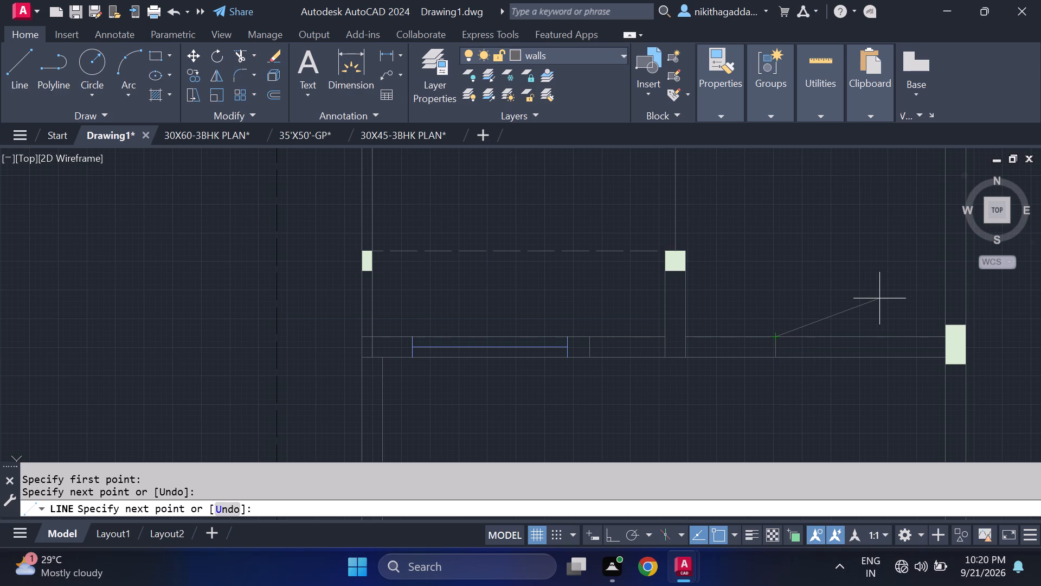
key("Escape")
Trim the cross wall lines on both sides of the short partition wall, up to the new end lines, to form two openings.
type("TR")
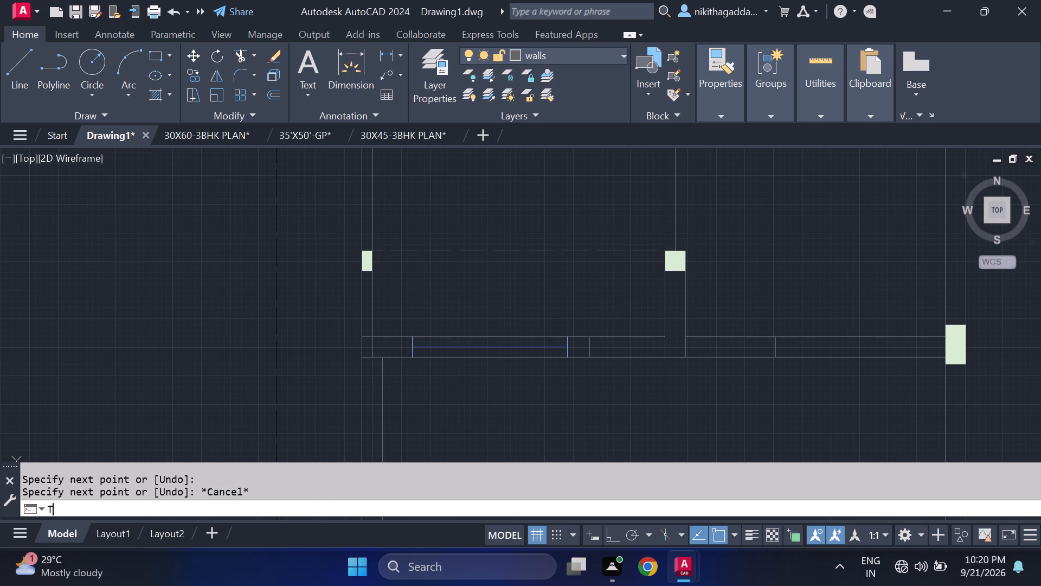
key("Return")
left_click_drag(715, 307, 721, 410)
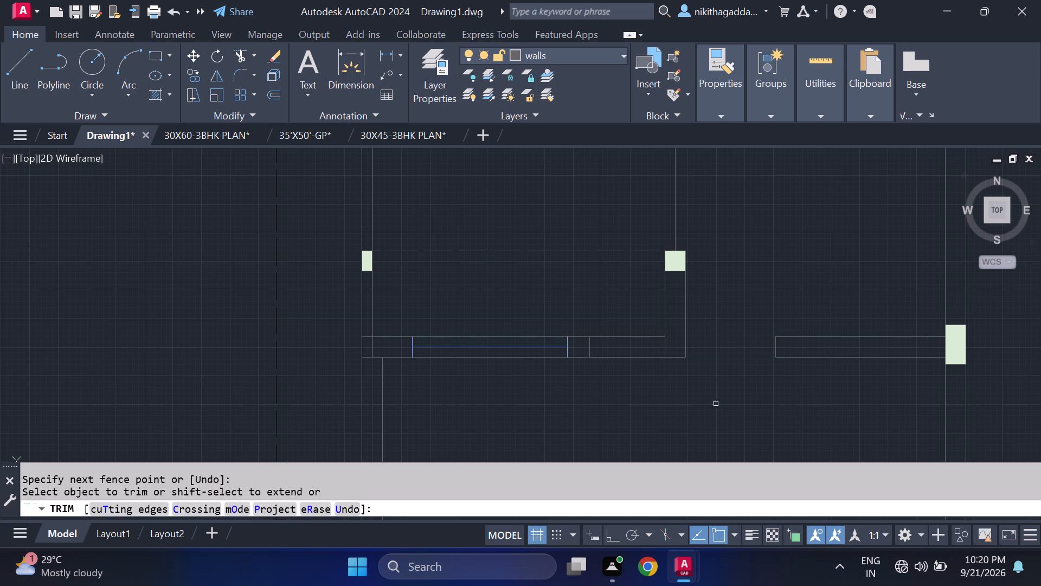
left_click_drag(612, 317, 634, 410)
key("Escape")
Draw a line along the cross wall's centre through both openings, from one wall end's midpoint to the other's.
key("l")
key("Return")
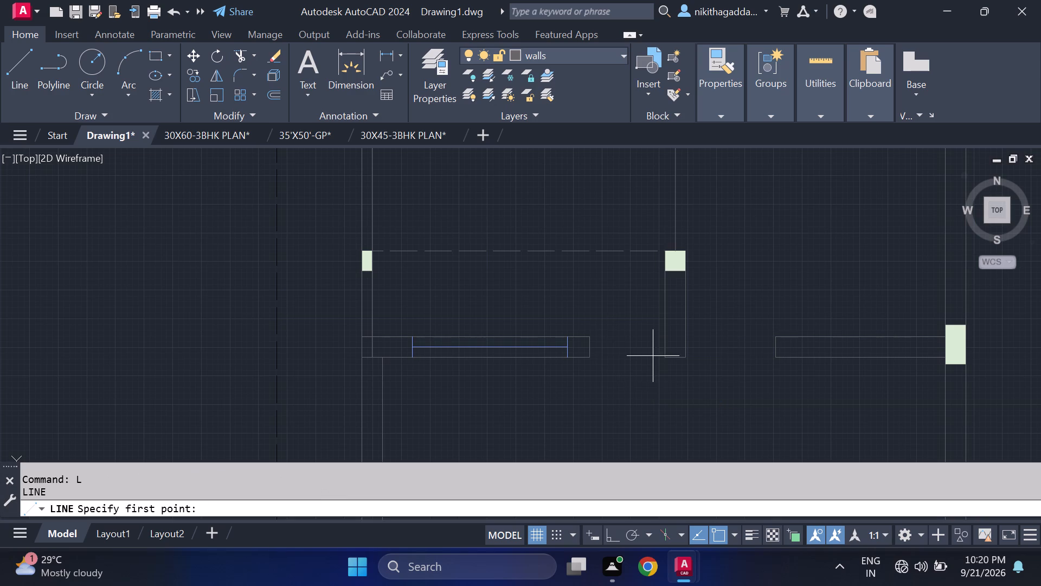
scroll(653, 356, "up", 2)
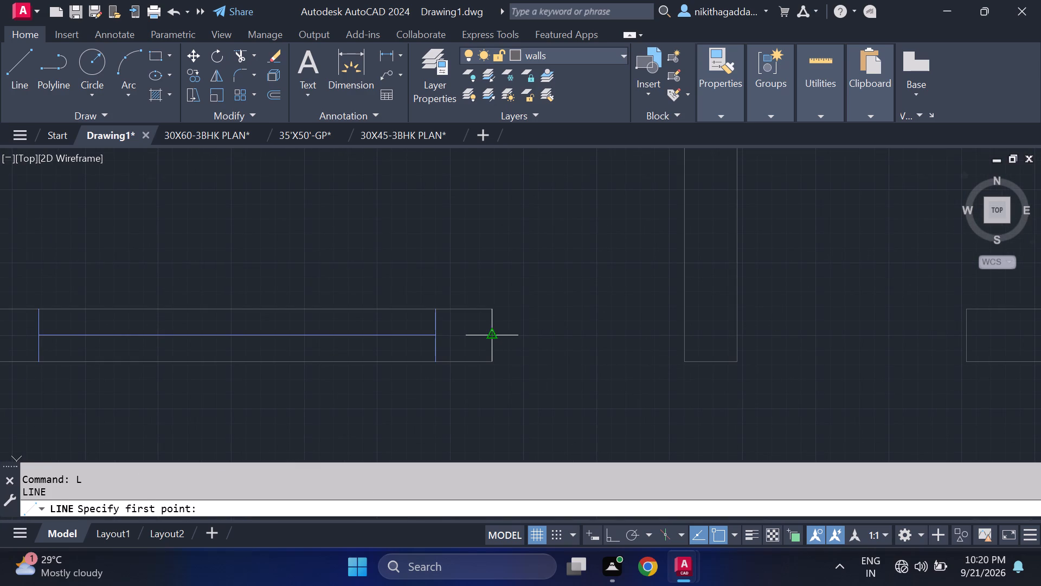
left_click(494, 337)
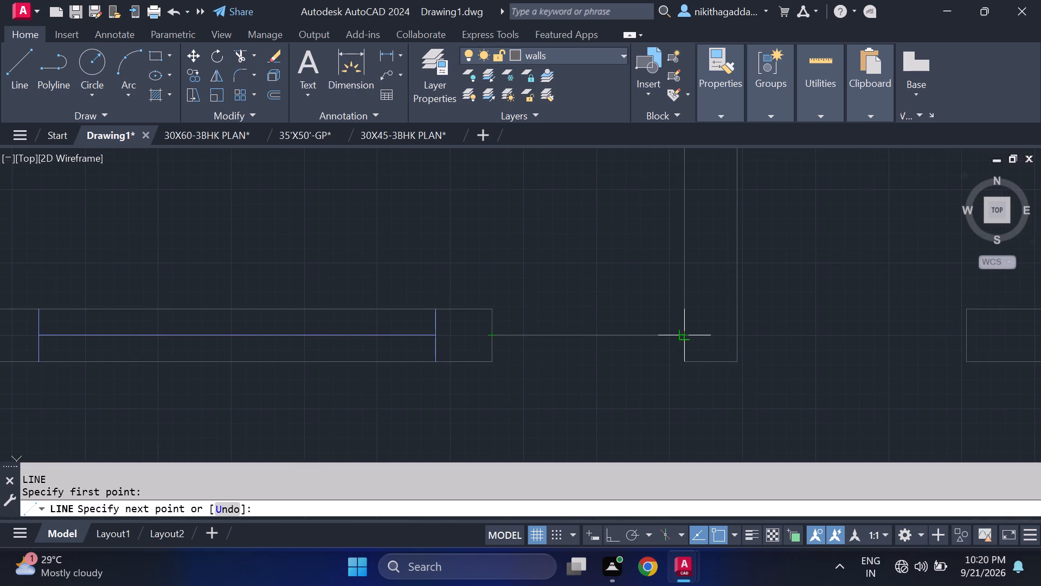
left_click(685, 337)
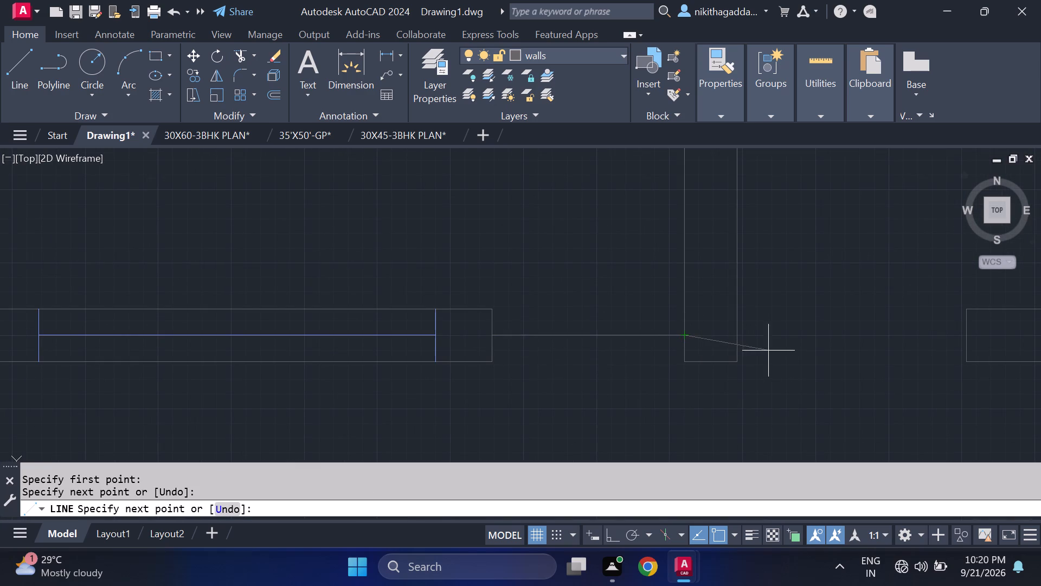
left_click(963, 334)
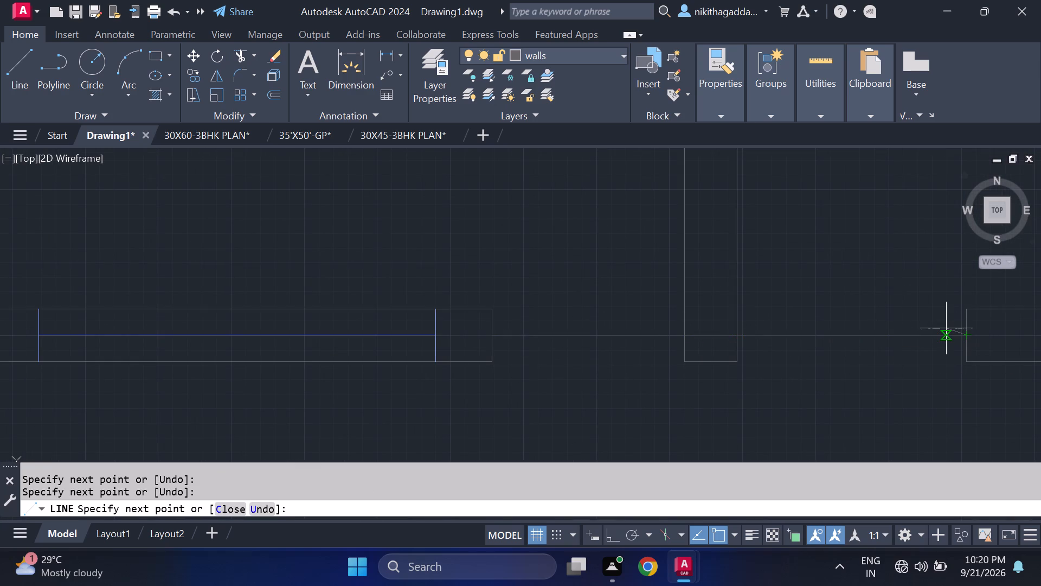
key("Escape")
Trim away the part of the centre line that lies inside the short partition wall.
type("TR")
key("Return")
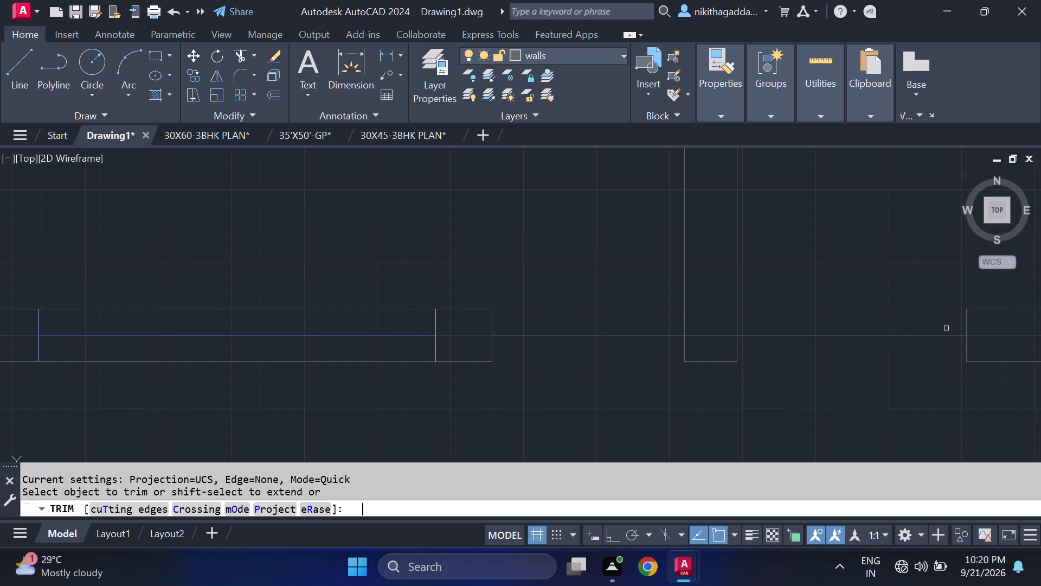
left_click(729, 336)
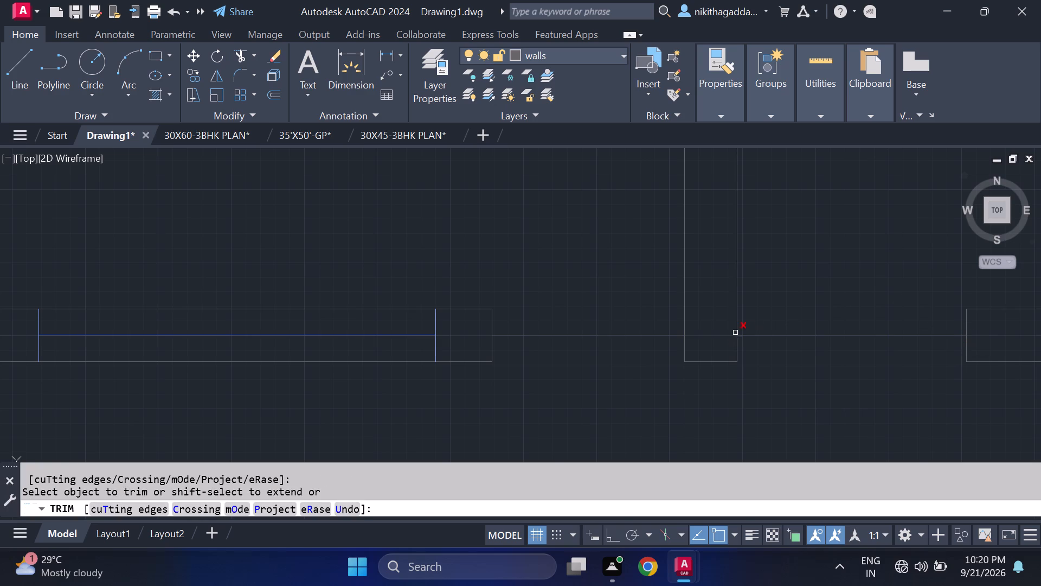
scroll(746, 335, "down", 4)
key("Escape")
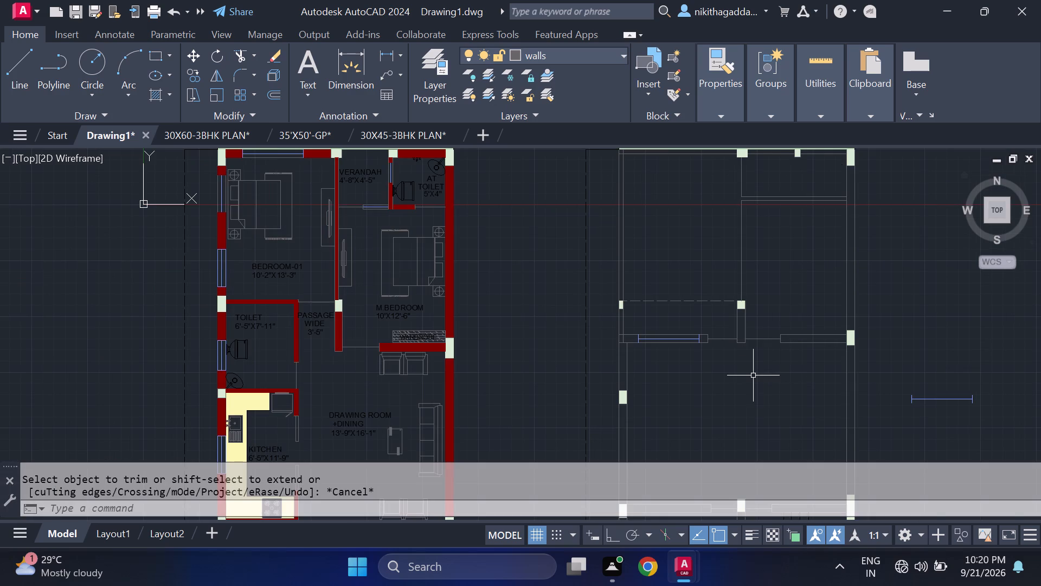
Make windows the current layer.
scroll(708, 358, "up", 1)
scroll(707, 361, "down", 2)
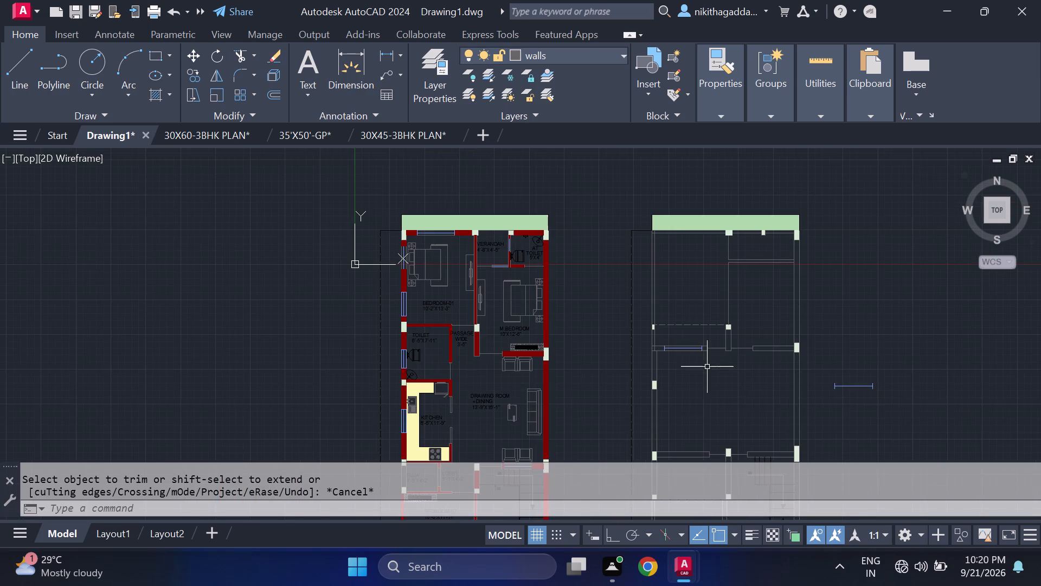
middle_click_drag(737, 370, 732, 336)
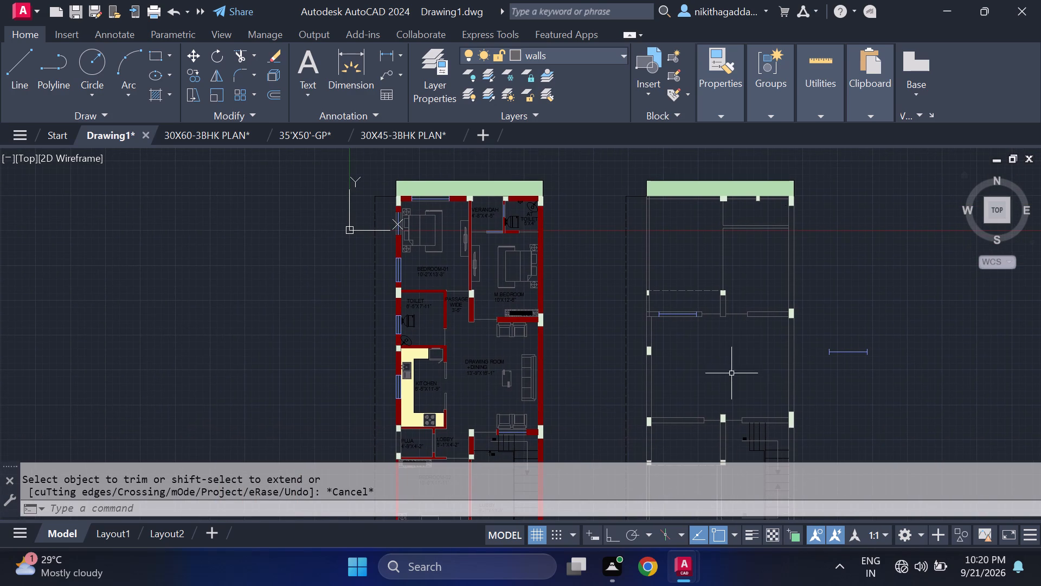
left_click(583, 49)
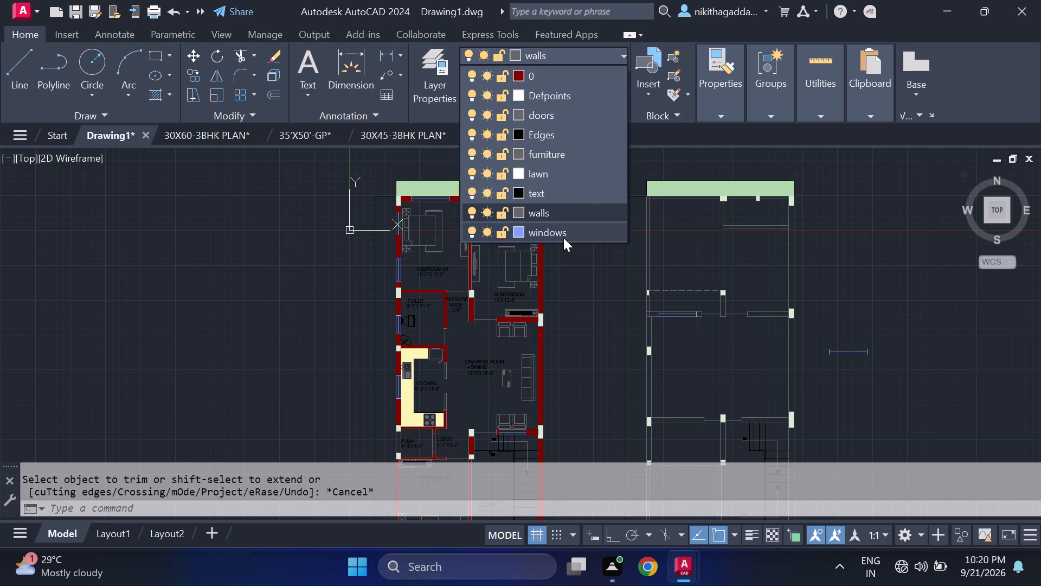
left_click(563, 237)
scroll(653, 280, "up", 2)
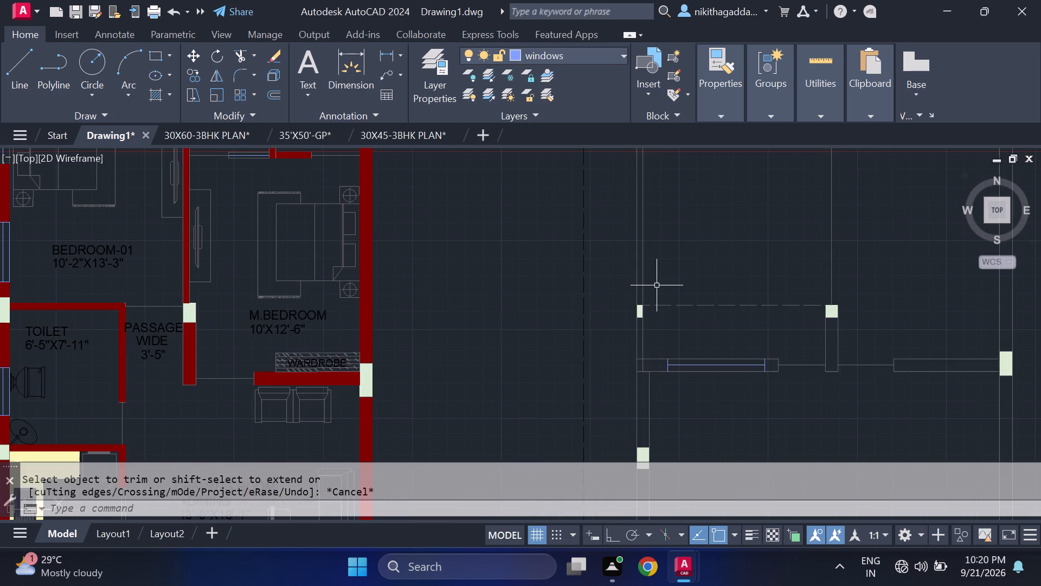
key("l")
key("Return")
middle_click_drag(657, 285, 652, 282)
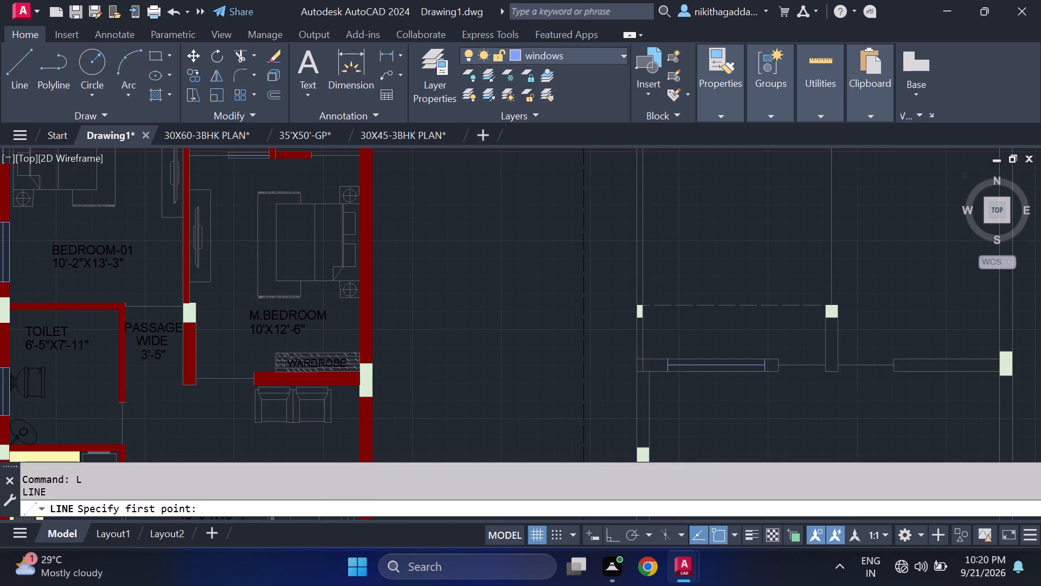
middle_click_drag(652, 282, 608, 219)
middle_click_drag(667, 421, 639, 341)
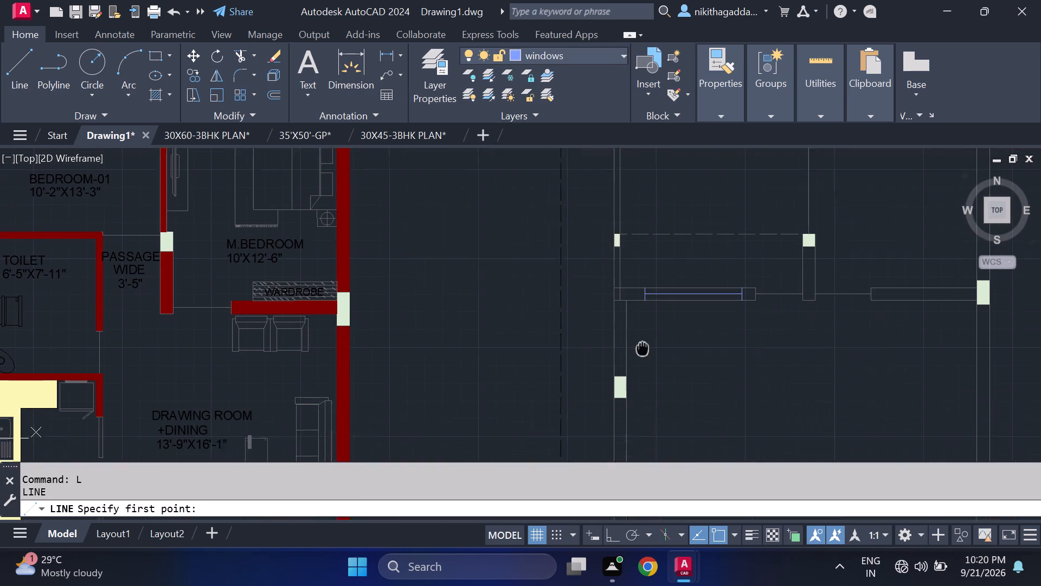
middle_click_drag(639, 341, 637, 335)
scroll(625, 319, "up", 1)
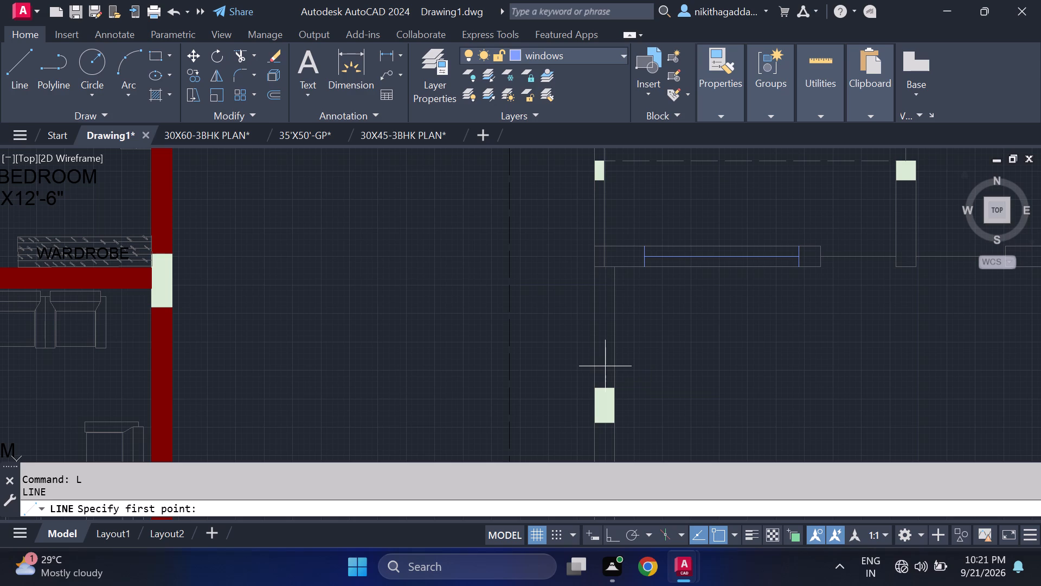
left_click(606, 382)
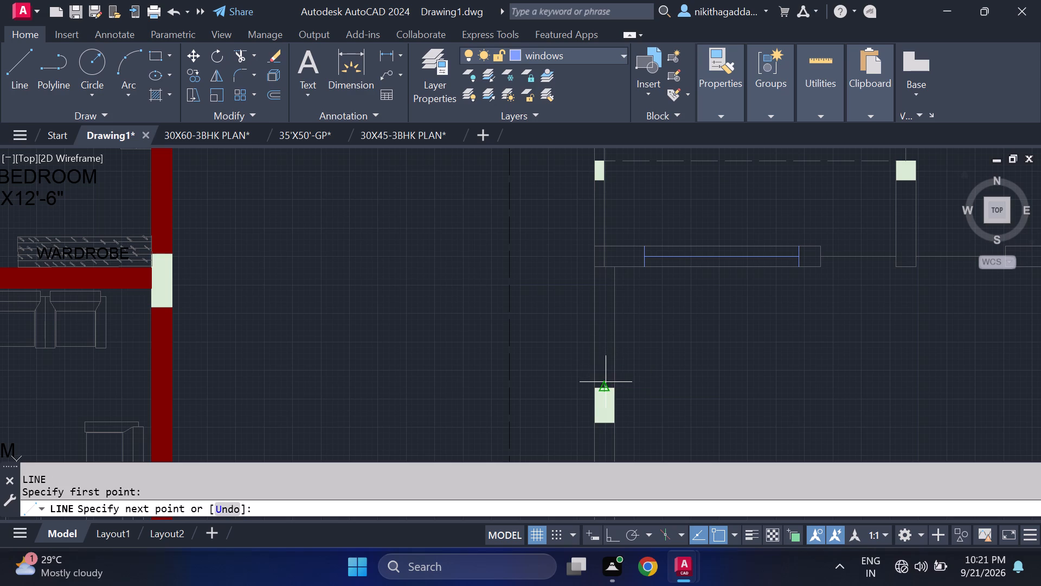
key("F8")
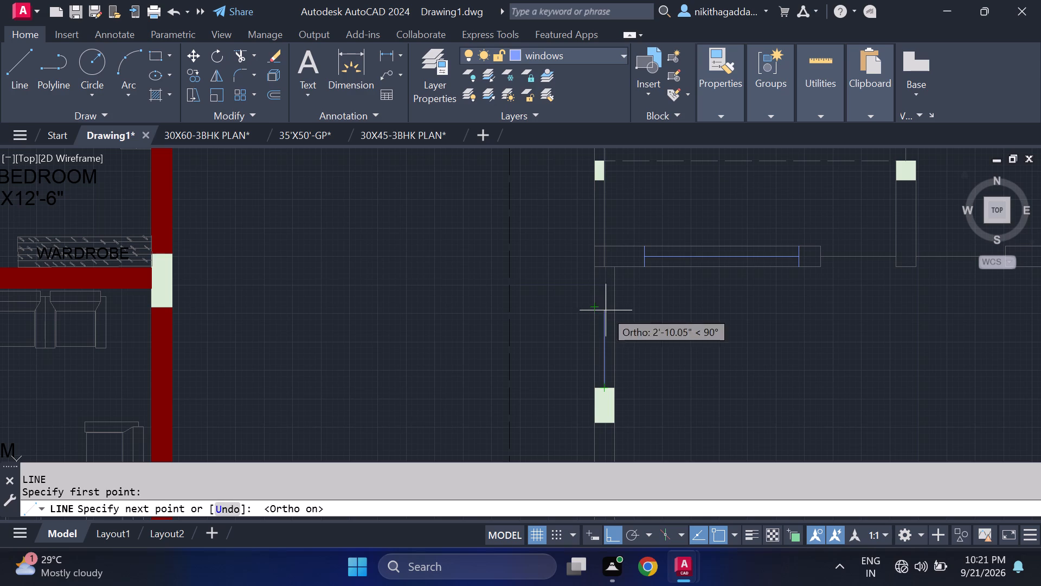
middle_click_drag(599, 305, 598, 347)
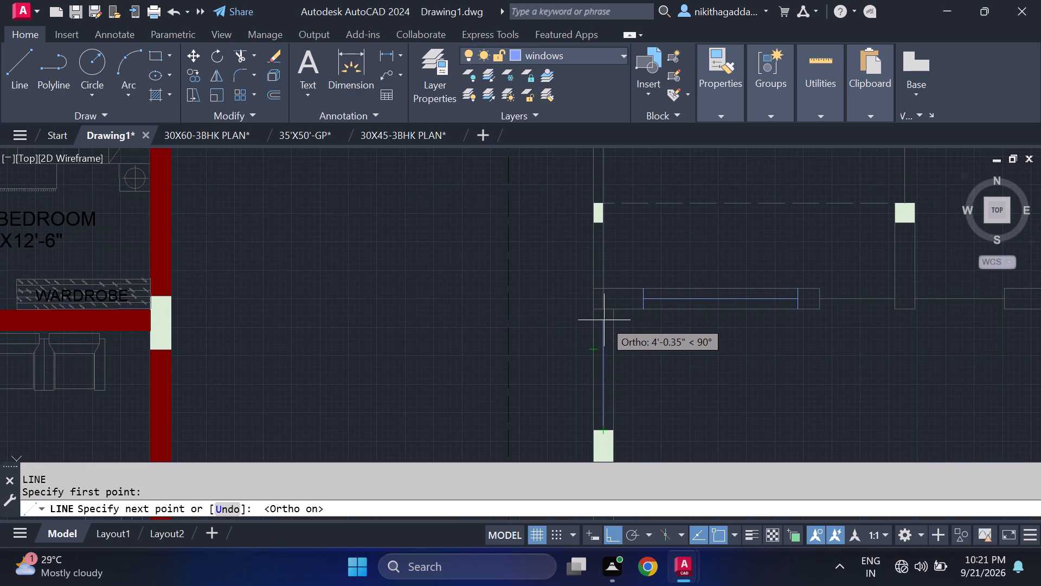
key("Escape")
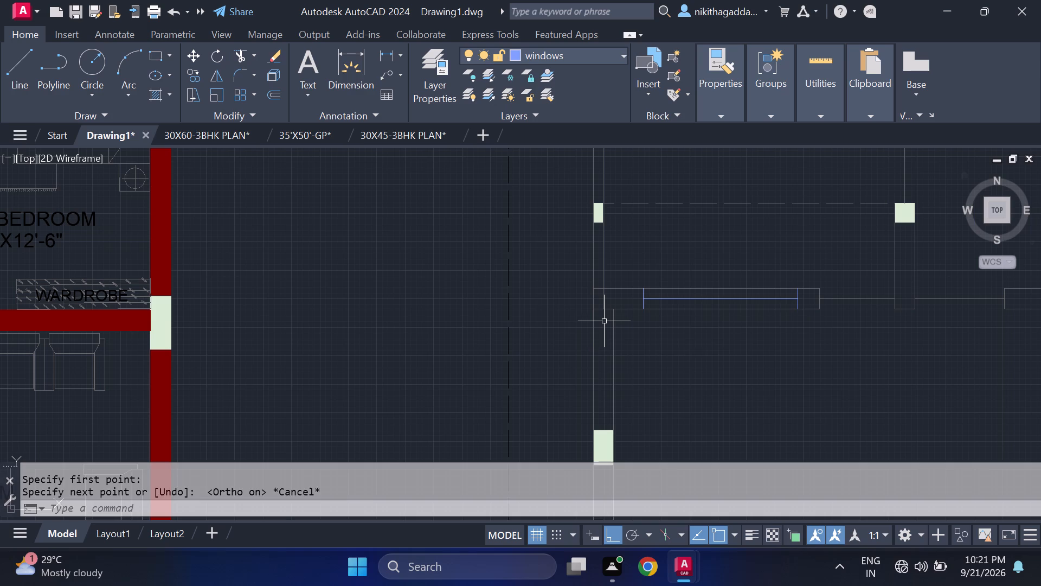
Draw a closed rectangular window outline within the left outer wall, from the cross wall's lower face down to the next column.
key("l")
key("Return")
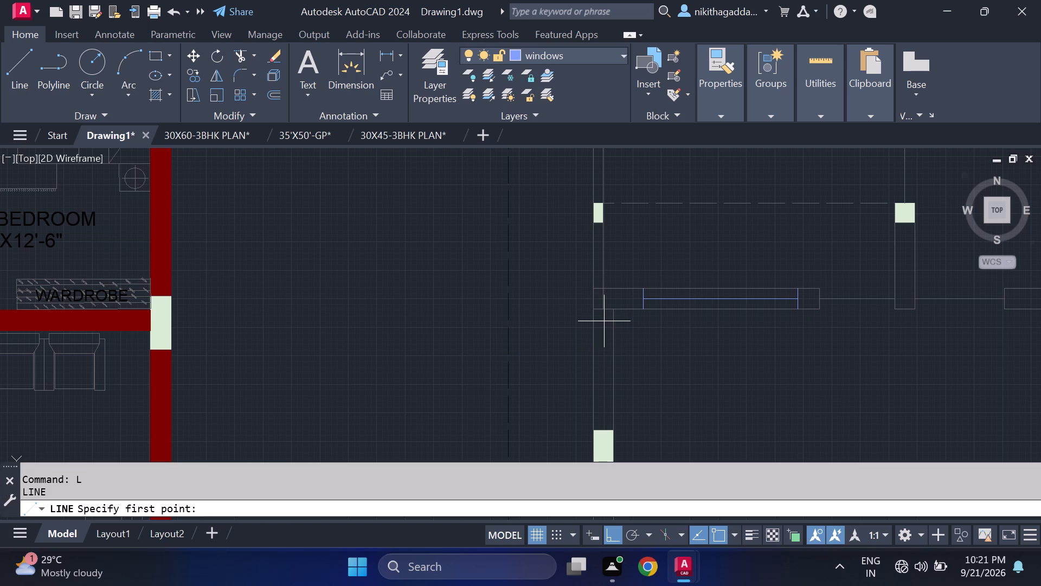
scroll(602, 323, "down", 2)
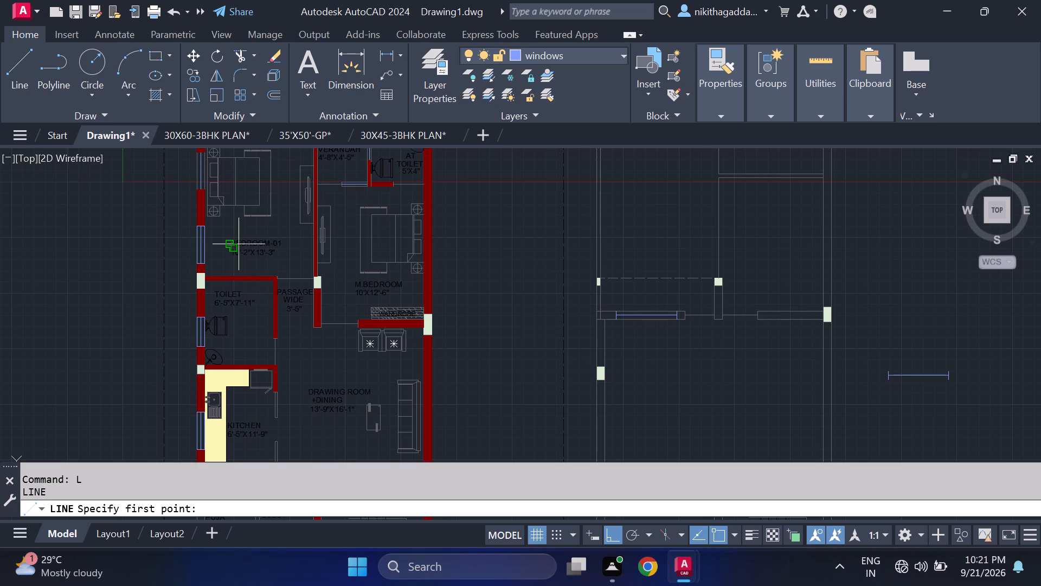
middle_click_drag(251, 262, 264, 276)
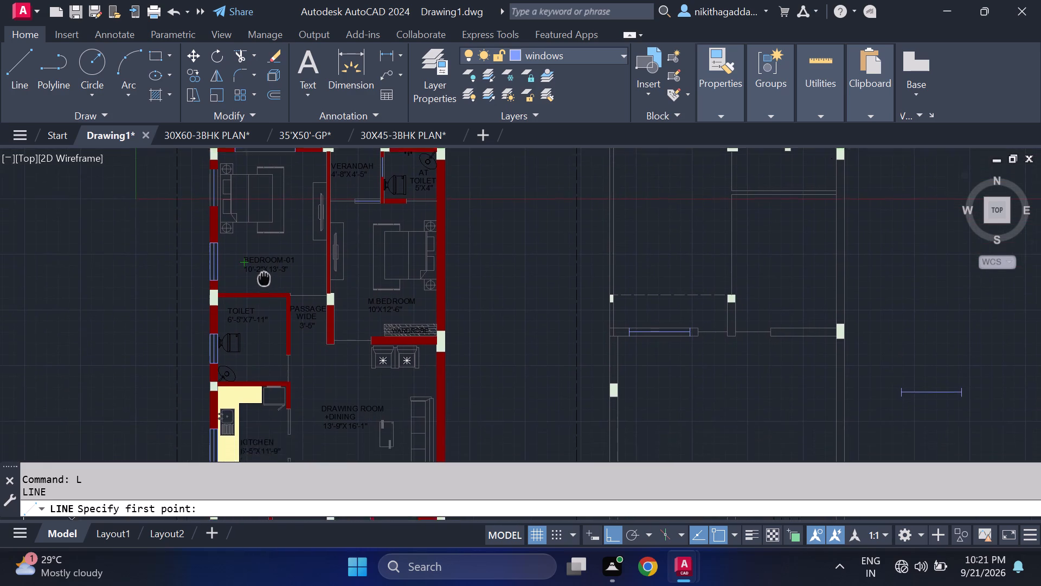
middle_click_drag(264, 276, 261, 240)
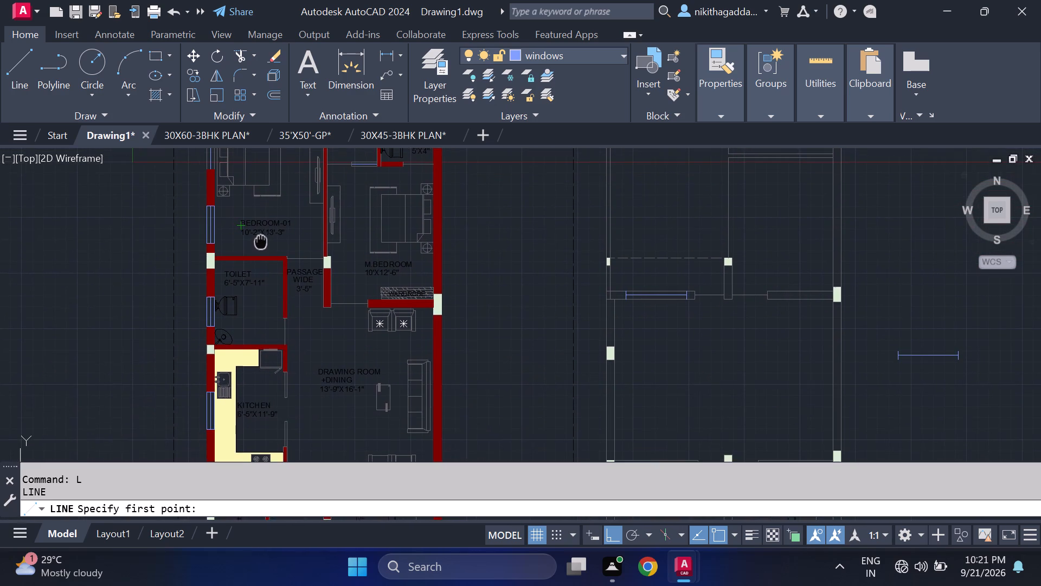
middle_click_drag(261, 240, 261, 240)
scroll(621, 336, "up", 2)
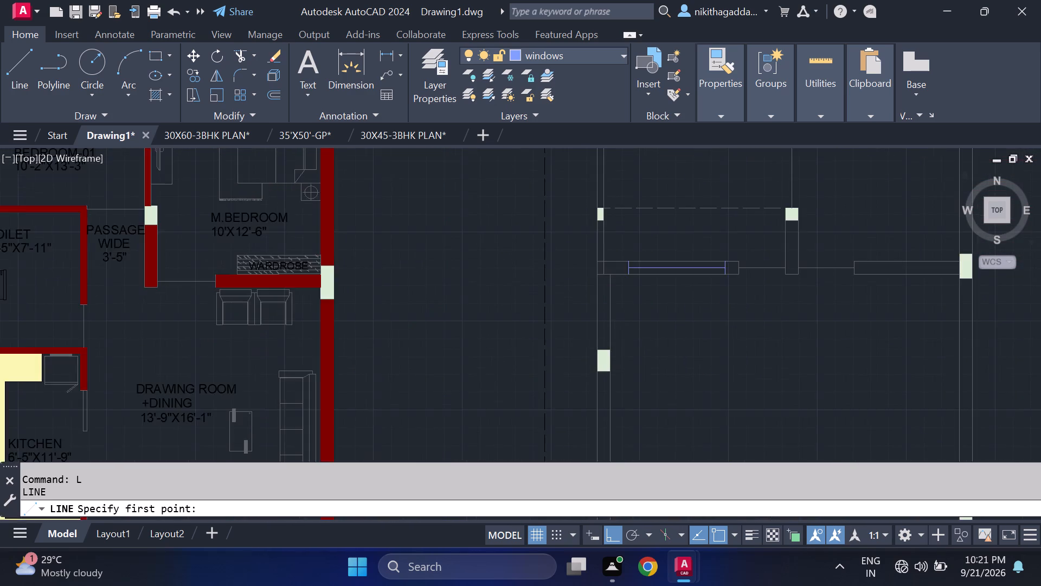
middle_click_drag(582, 298, 577, 352)
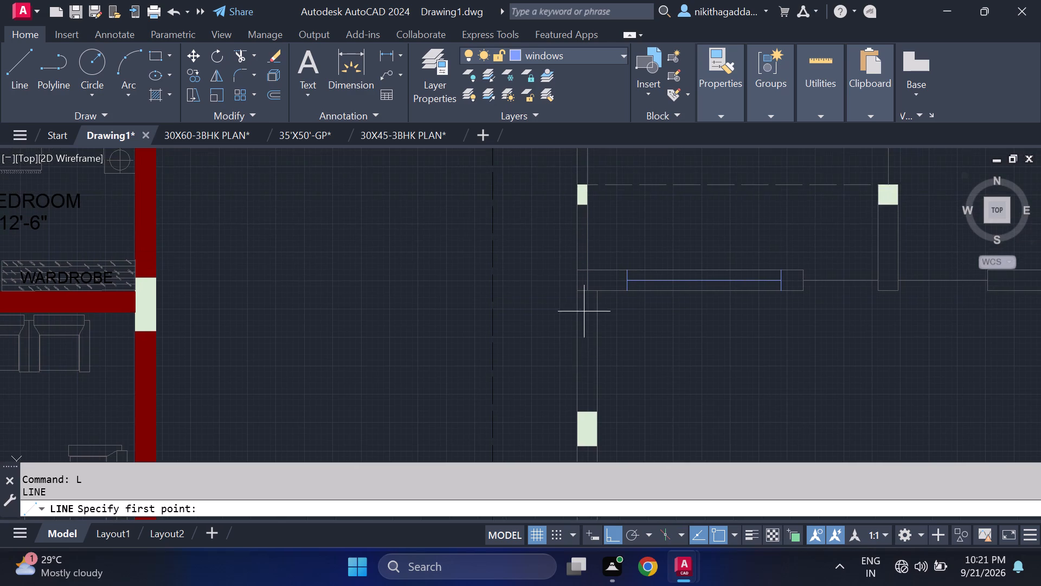
scroll(583, 295, "up", 2)
left_click(569, 289)
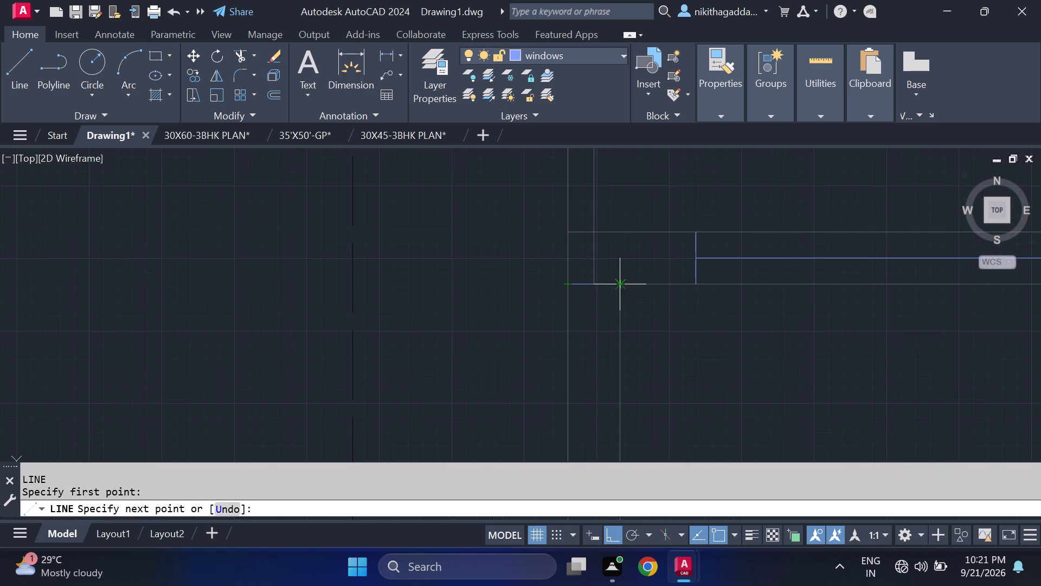
left_click(620, 286)
scroll(626, 428, "down", 3)
middle_click_drag(625, 429, 606, 307)
scroll(610, 343, "up", 1)
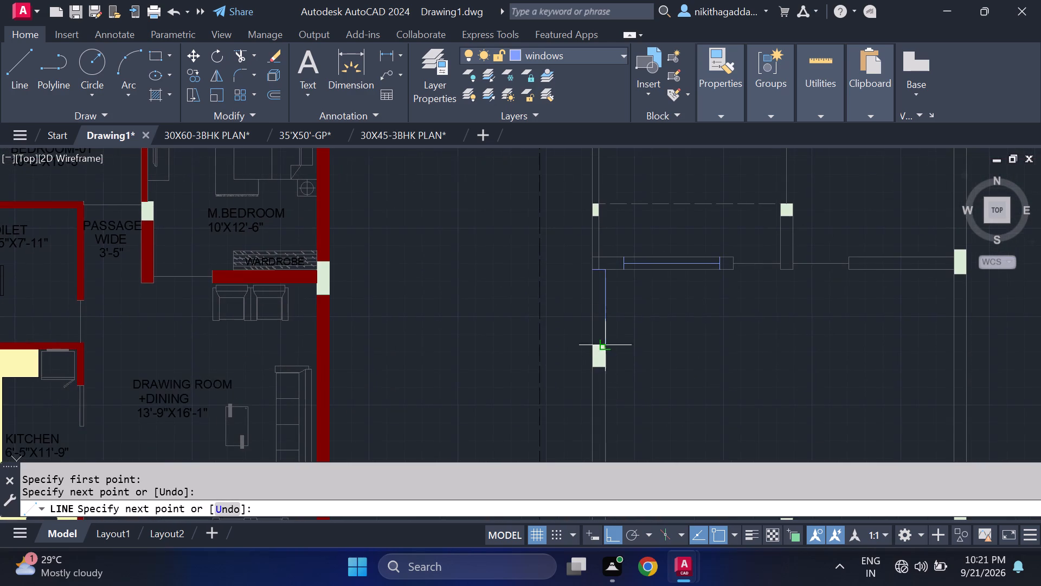
scroll(610, 343, "up", 2)
left_click(590, 354)
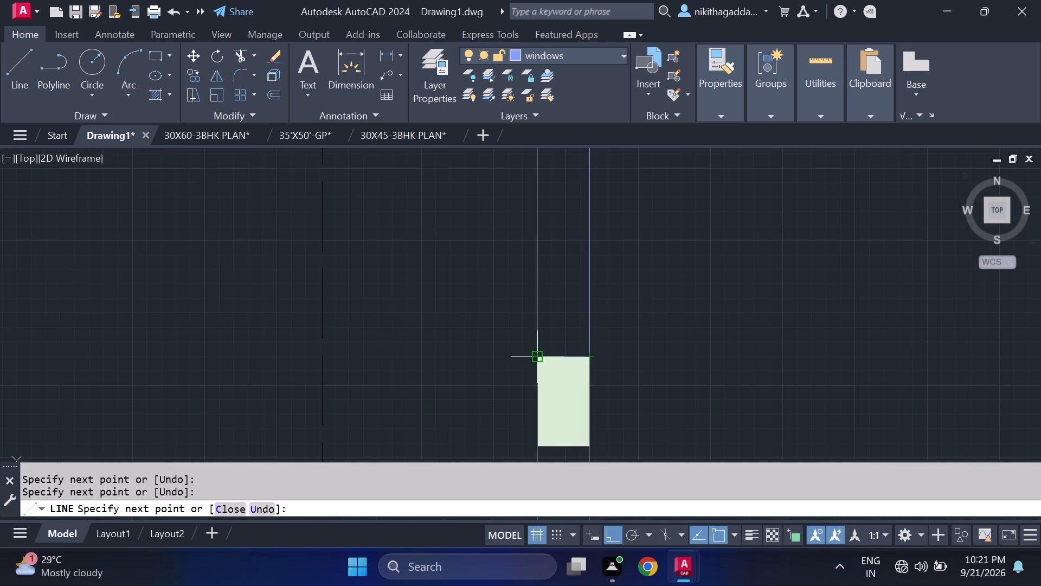
left_click(536, 359)
scroll(537, 240, "down", 2)
middle_click_drag(537, 243, 550, 384)
scroll(548, 331, "up", 2)
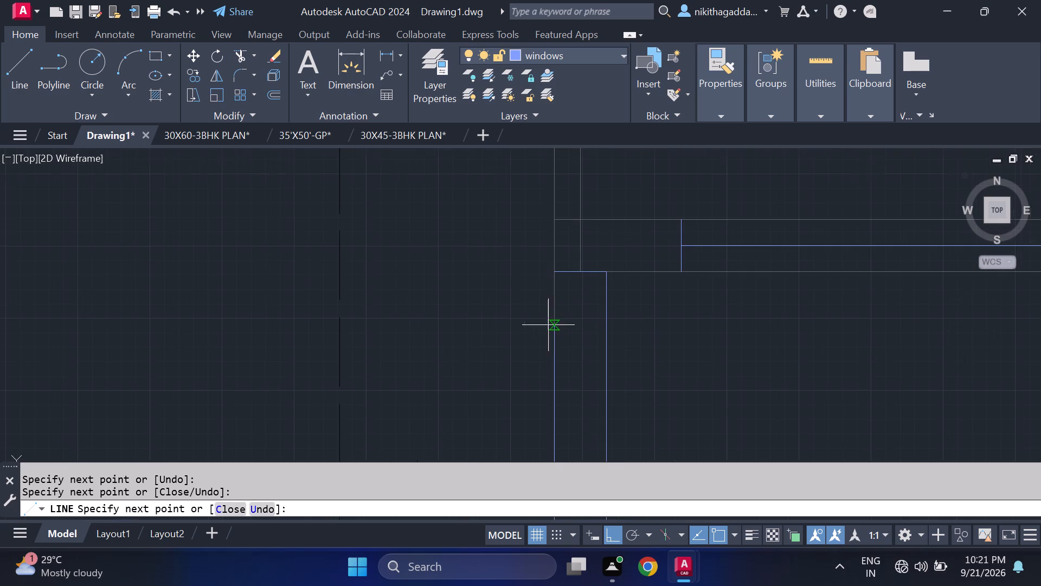
left_click(555, 276)
Continue with a centre line down the new window, from the top edge's midpoint to the column's top edge.
left_click(583, 276)
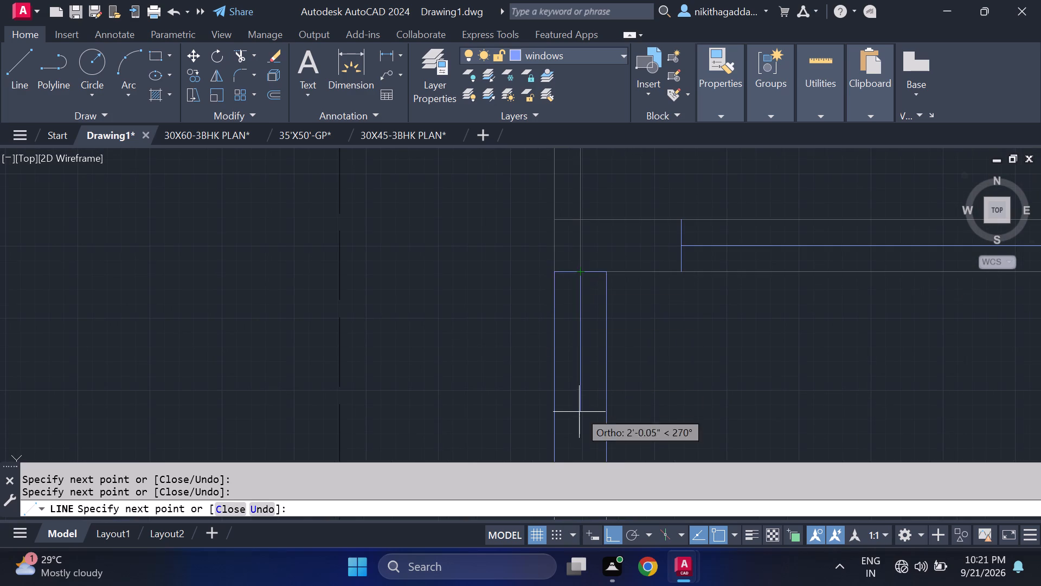
scroll(579, 425, "down", 2)
middle_click_drag(576, 430, 562, 321)
scroll(561, 355, "up", 2)
left_click(573, 417)
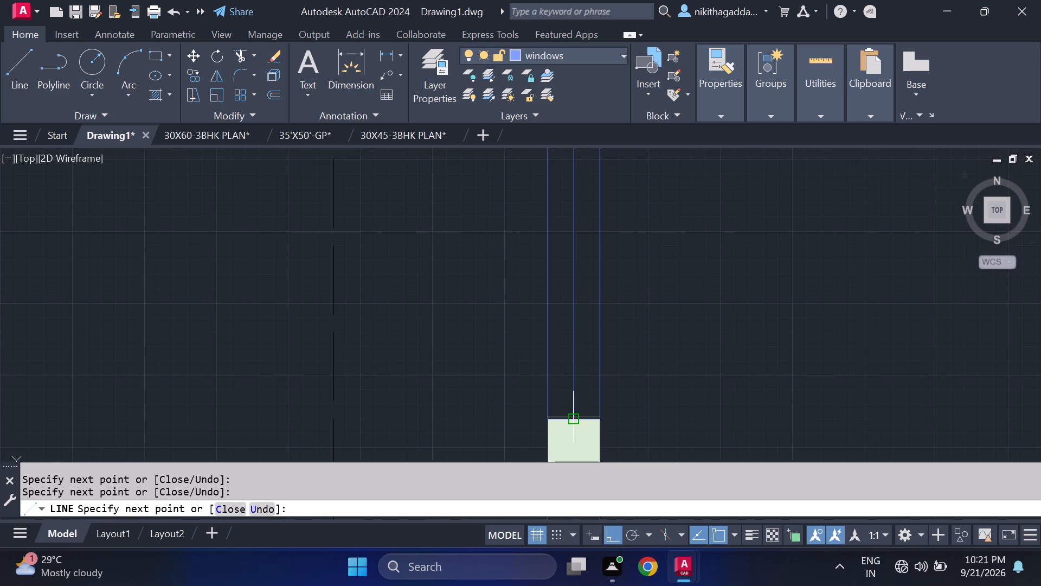
key("Return")
Draw lines along both faces of the cross wall to close the window between its two end lines.
scroll(715, 351, "down", 2)
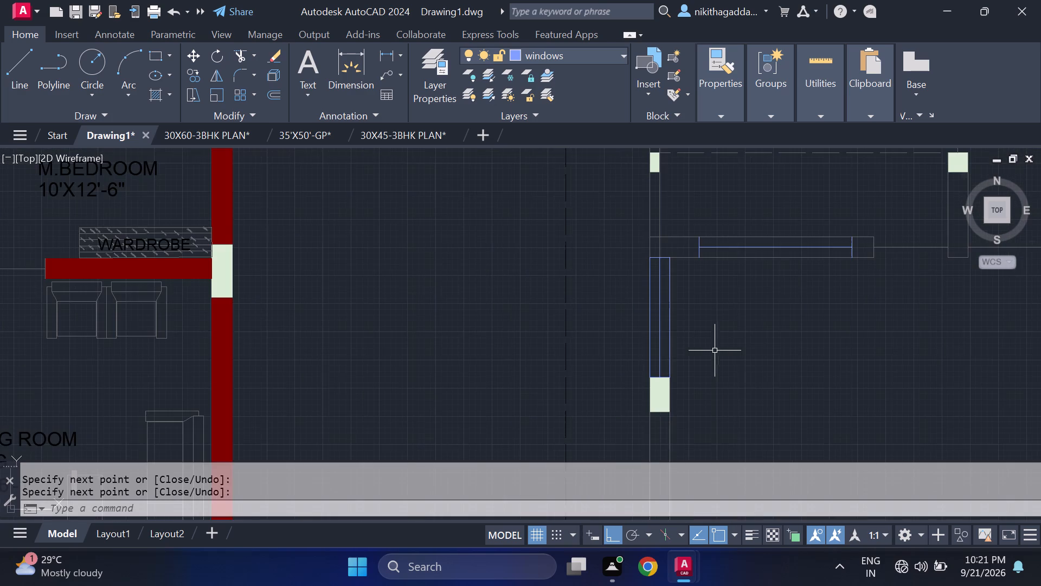
middle_click_drag(761, 322, 761, 375)
key("Return")
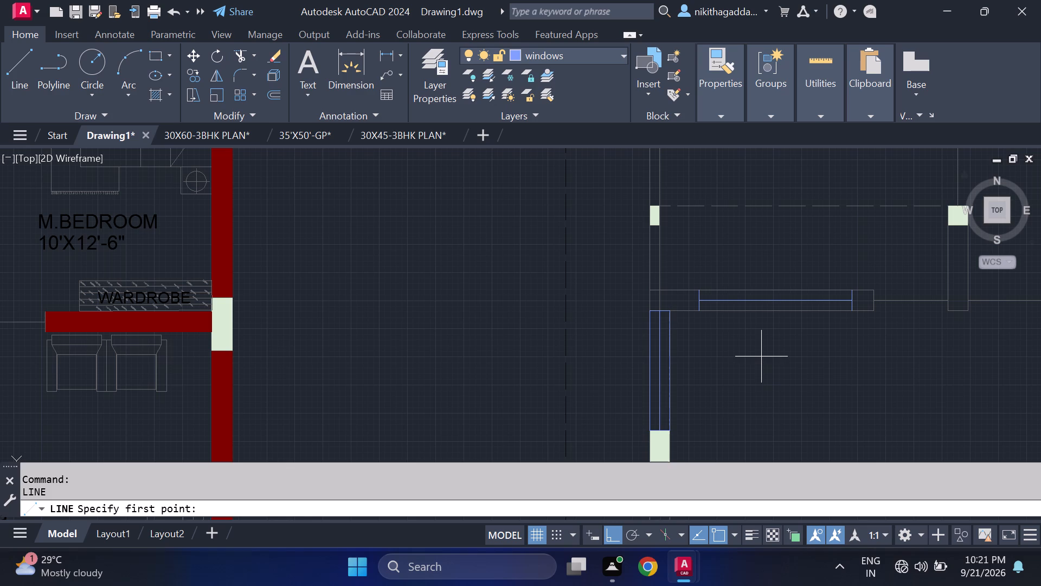
left_click(701, 289)
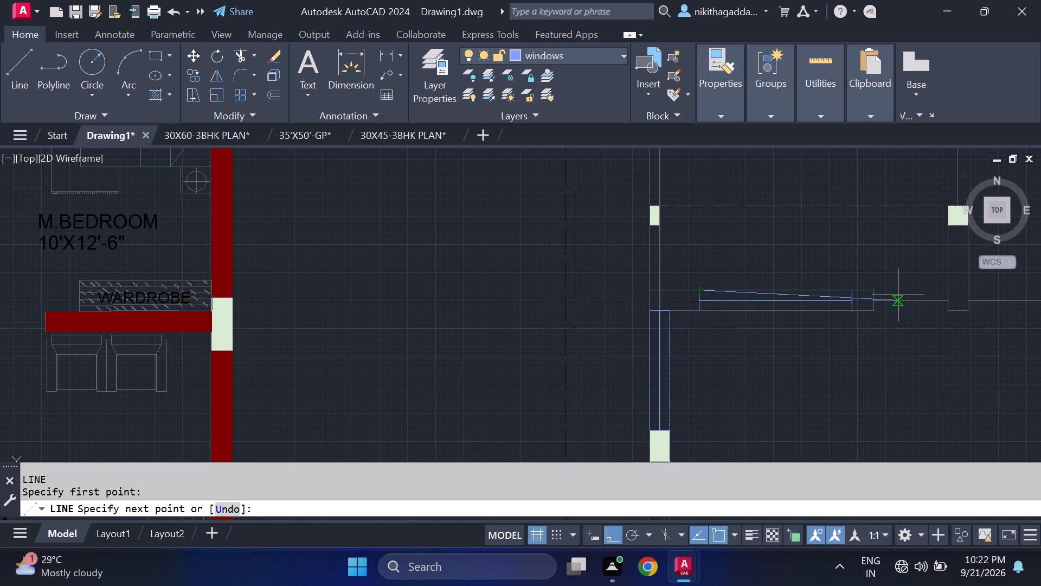
left_click(852, 288)
key("Return")
key("Return")
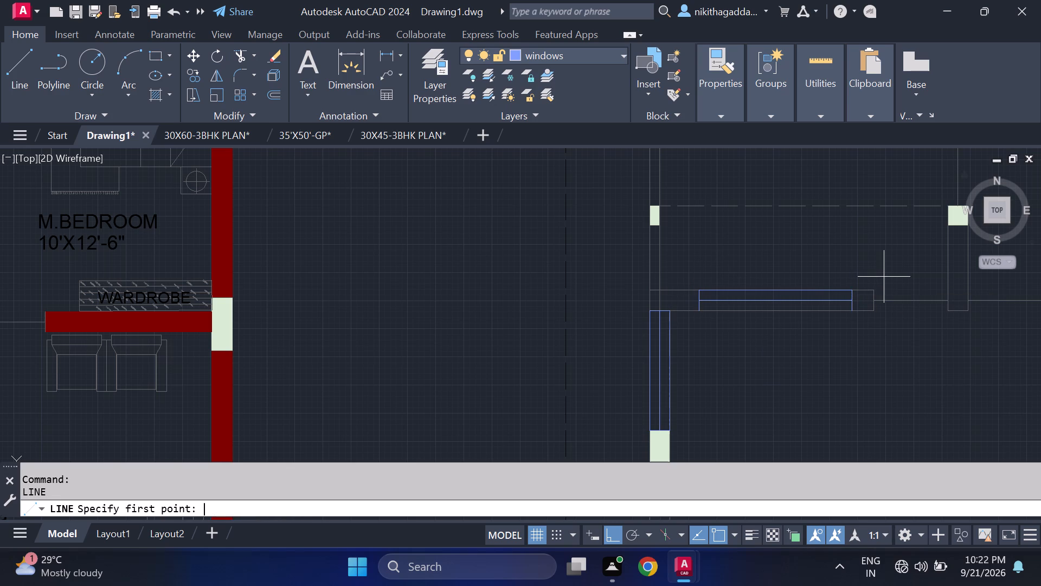
left_click(698, 313)
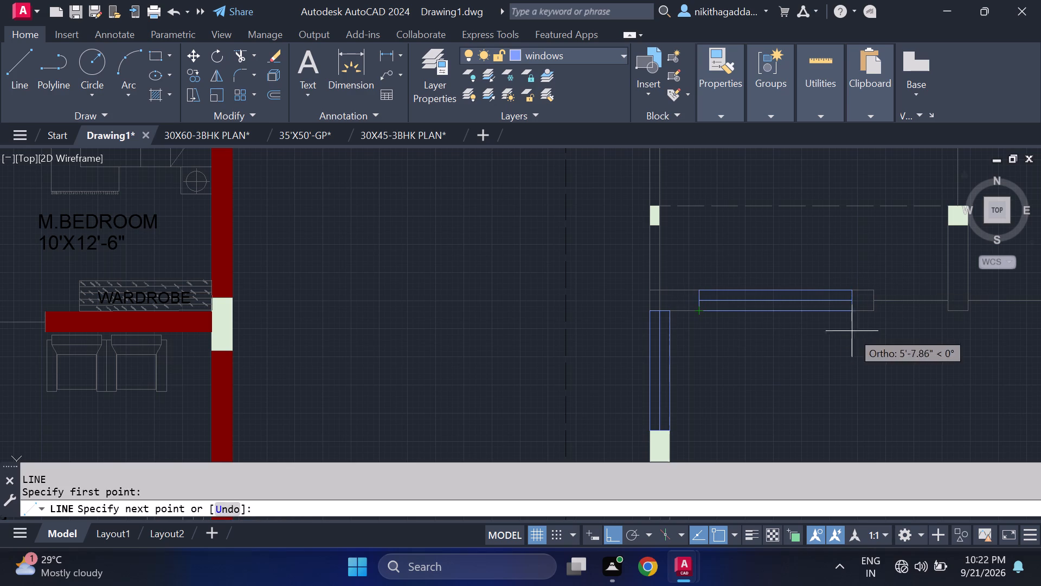
left_click(854, 311)
key("Return")
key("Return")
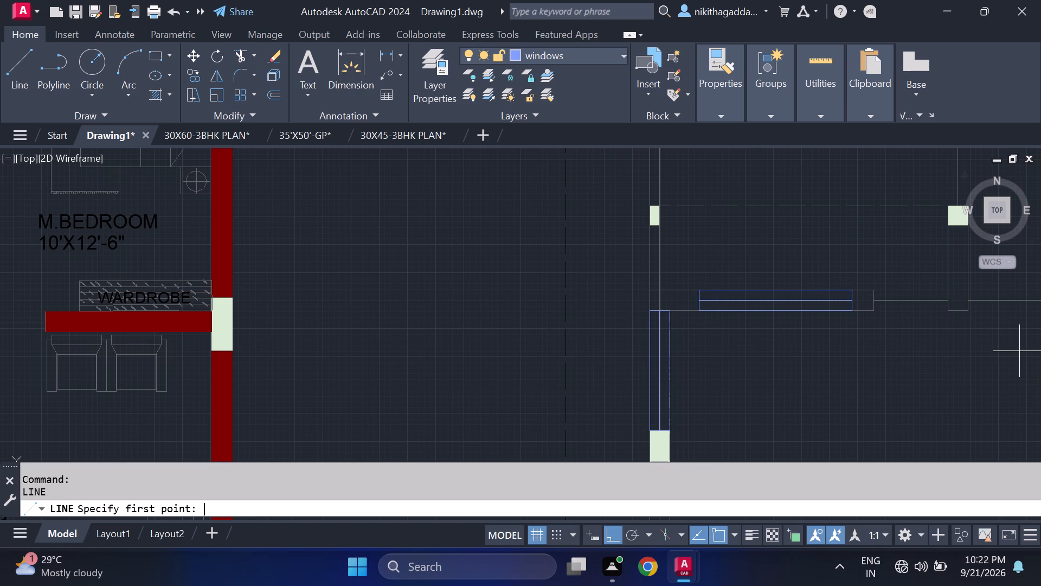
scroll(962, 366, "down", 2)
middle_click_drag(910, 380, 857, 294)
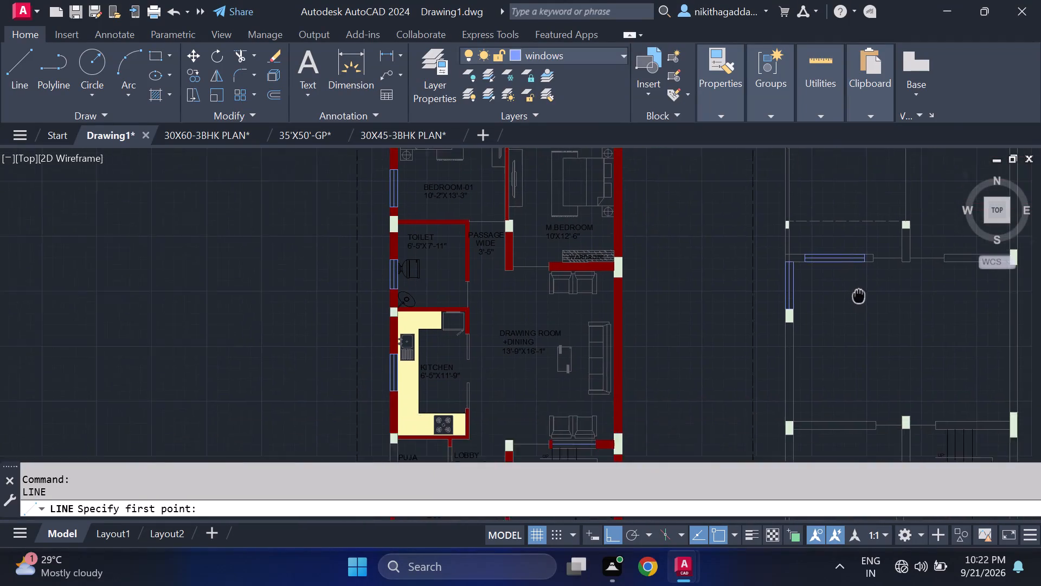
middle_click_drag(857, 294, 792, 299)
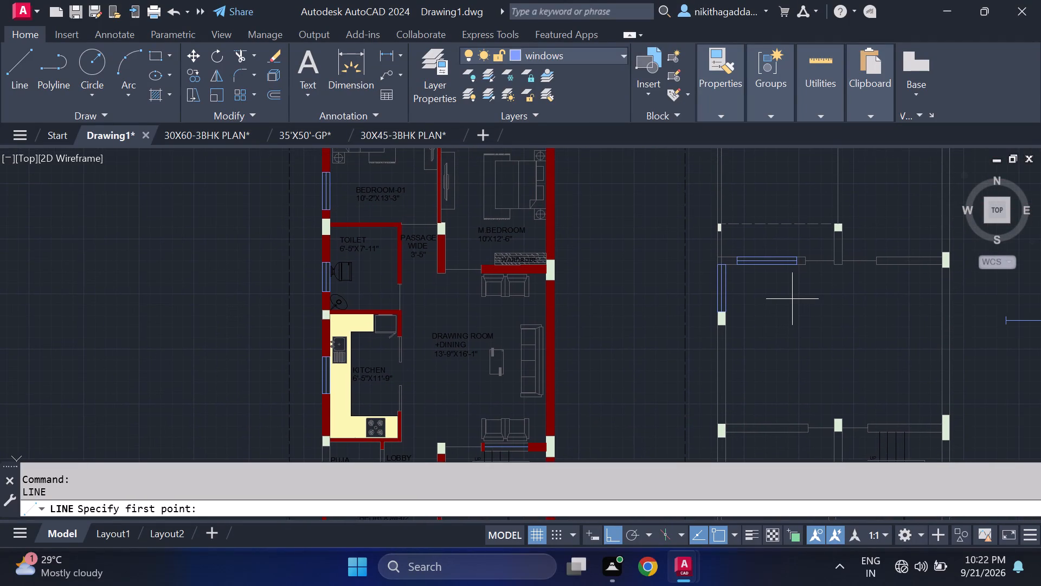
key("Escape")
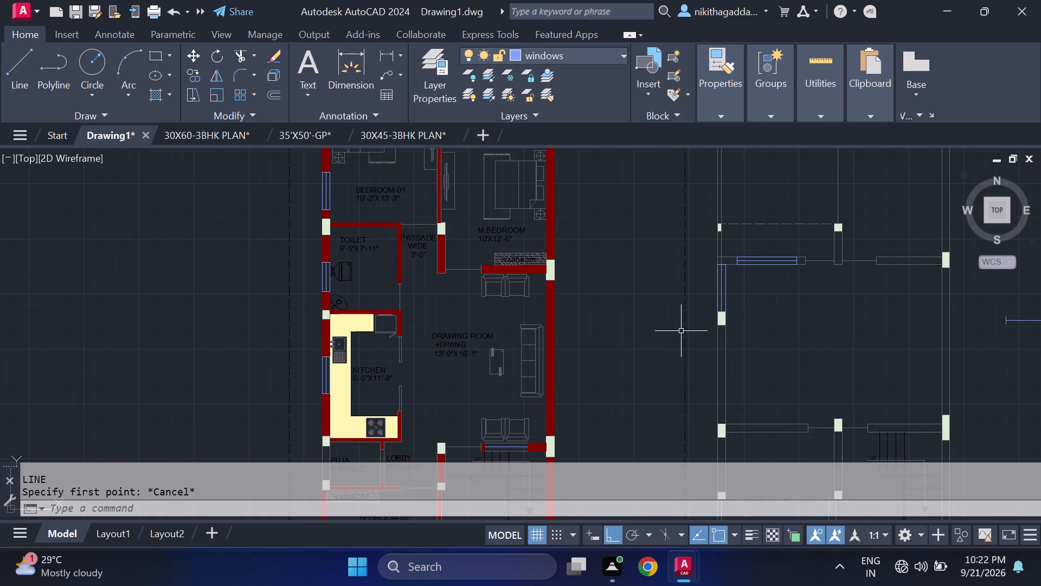
Copy the complete left-wall window straight down the wall, from its lower right corner to the next column's upper right corner.
scroll(757, 286, "up", 1)
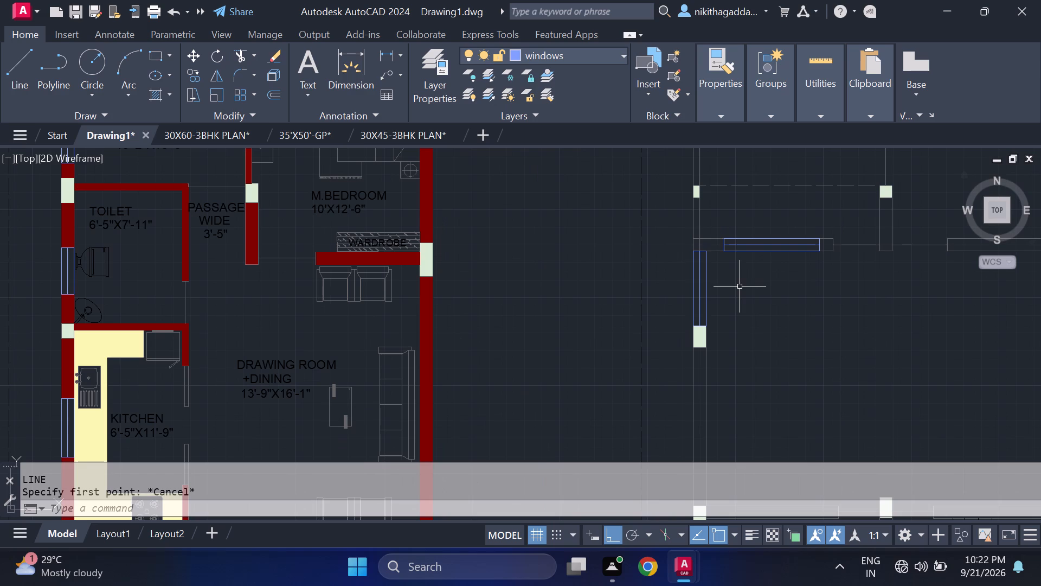
scroll(712, 293, "up", 1)
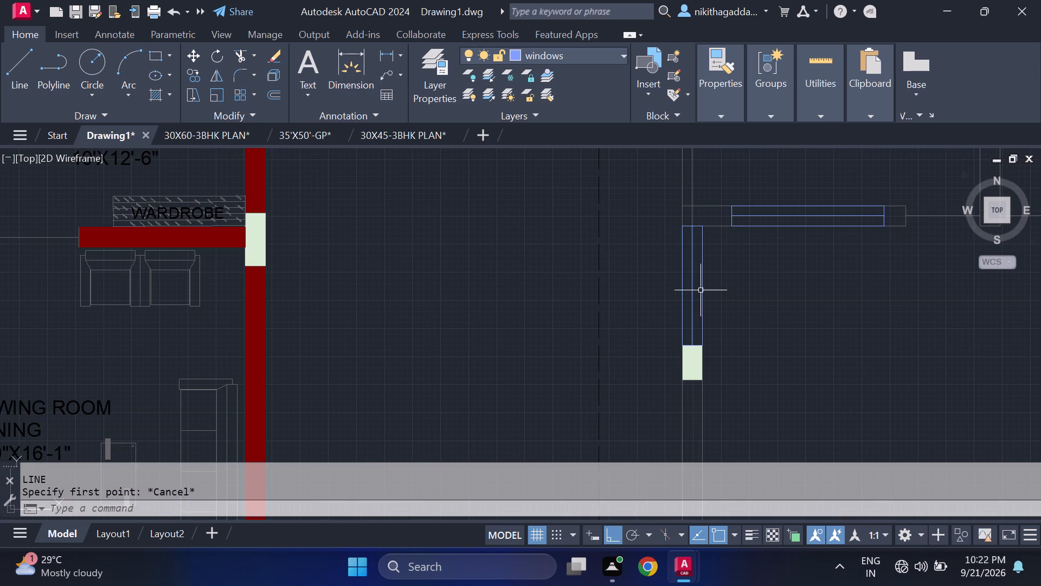
left_click(703, 285)
scroll(696, 285, "up", 3)
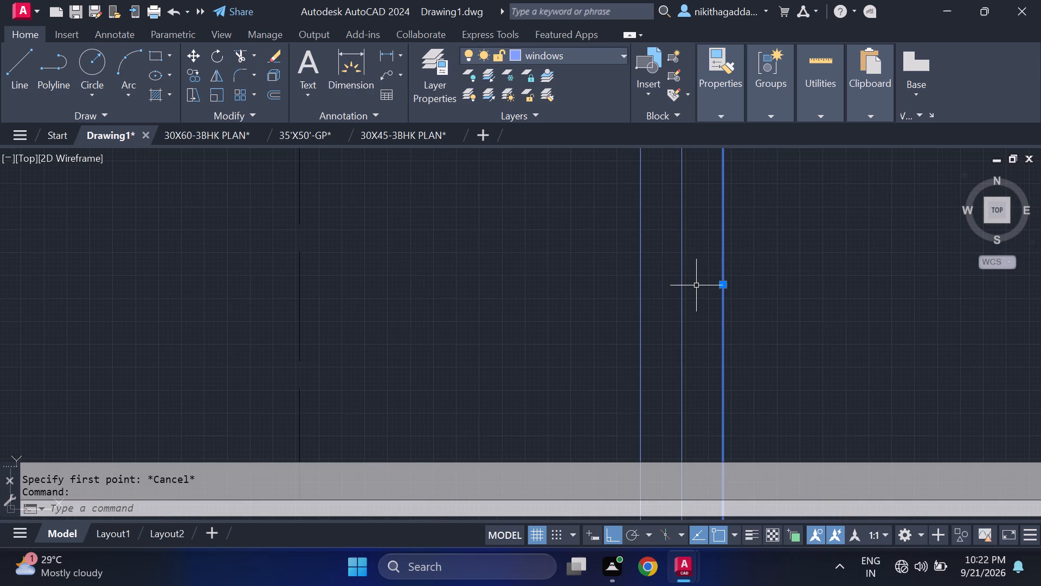
left_click(696, 285)
left_click(667, 304)
left_click(640, 323)
scroll(649, 332, "down", 3)
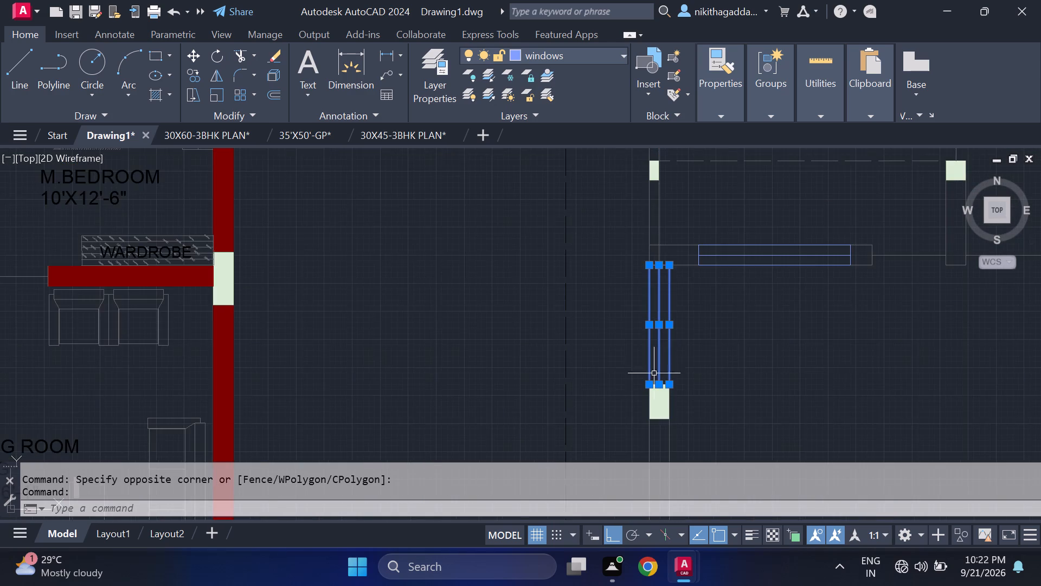
scroll(654, 389, "up", 6)
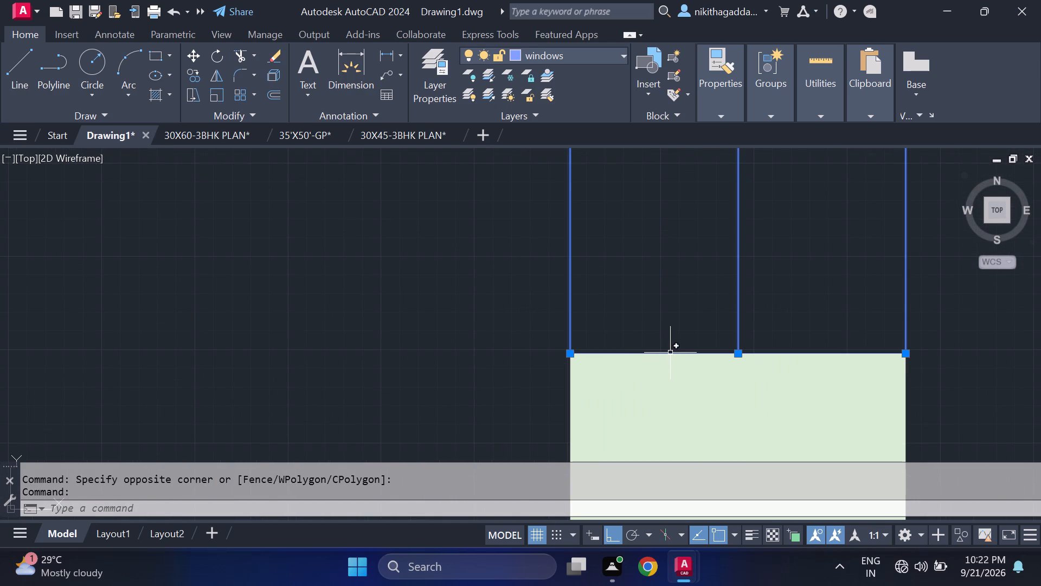
left_click(671, 353)
scroll(677, 320, "down", 4)
middle_click_drag(679, 255, 697, 364)
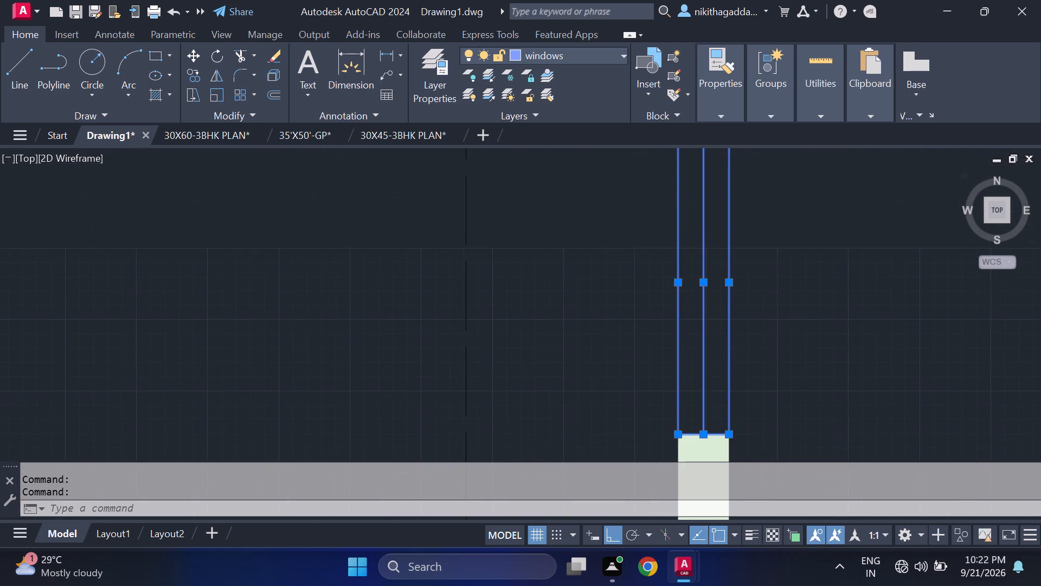
middle_click_drag(702, 284, 705, 448)
scroll(695, 294, "up", 2)
left_click(694, 298)
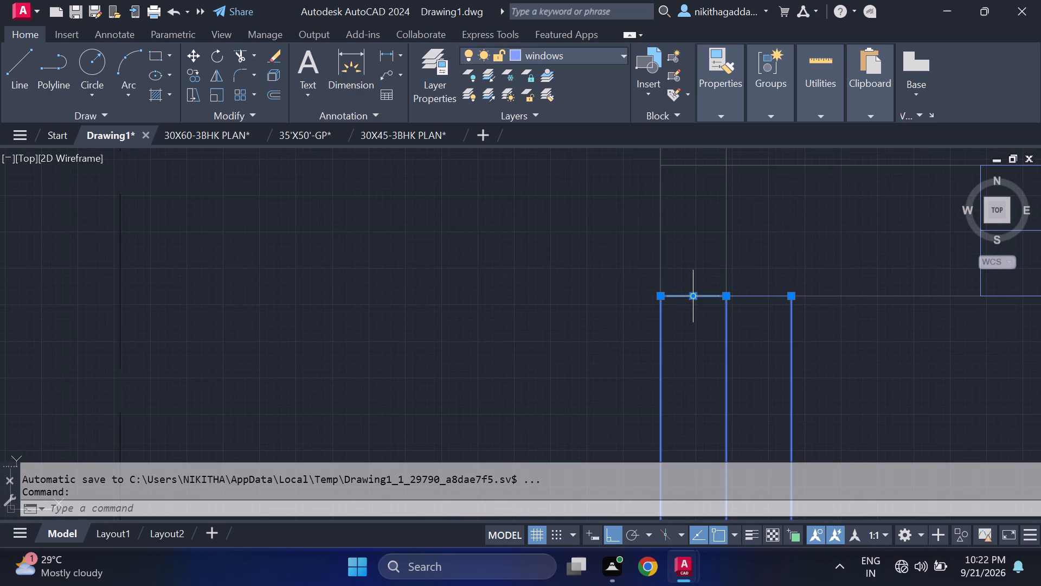
left_click(749, 297)
scroll(762, 318, "down", 4)
middle_click_drag(809, 389, 781, 304)
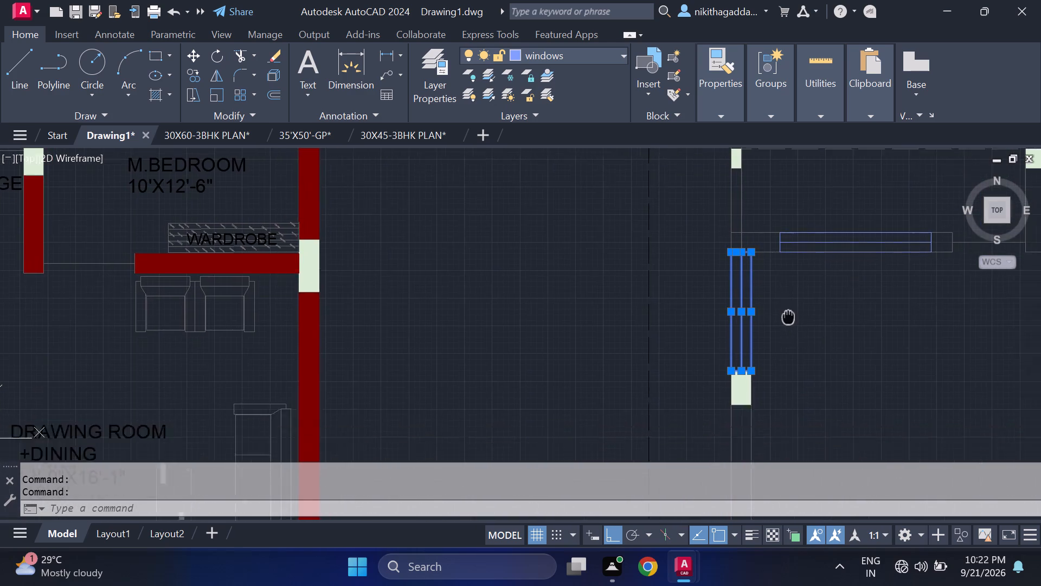
middle_click_drag(781, 304, 769, 288)
scroll(771, 319, "down", 1)
type("CI")
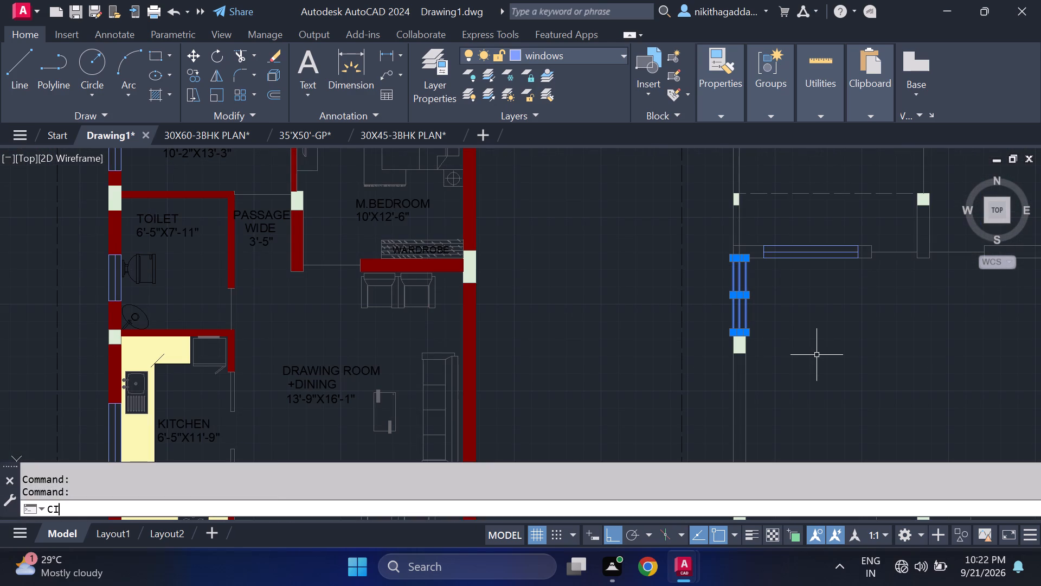
key("BackSpace")
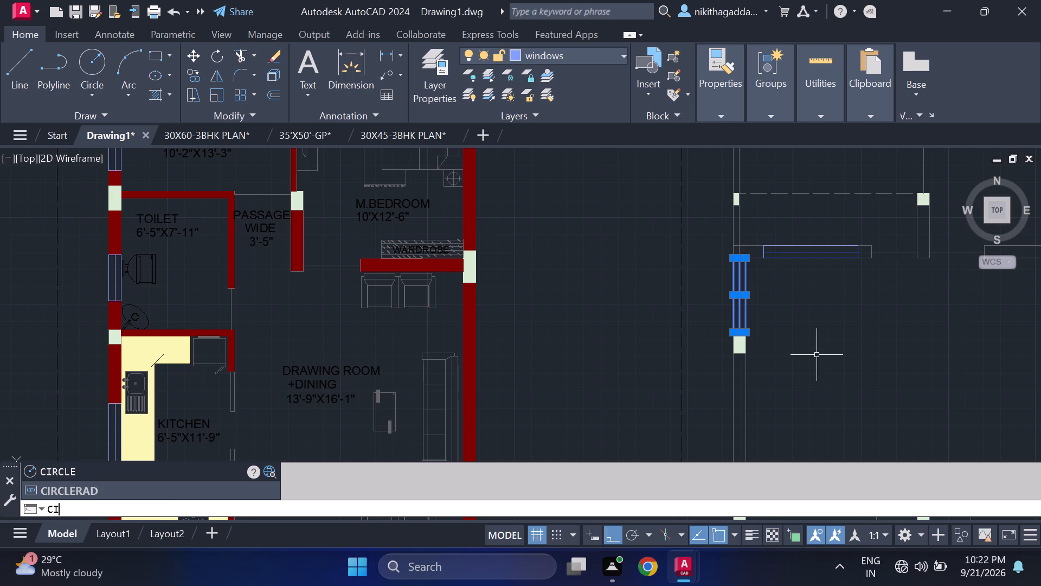
key("o")
key("Return")
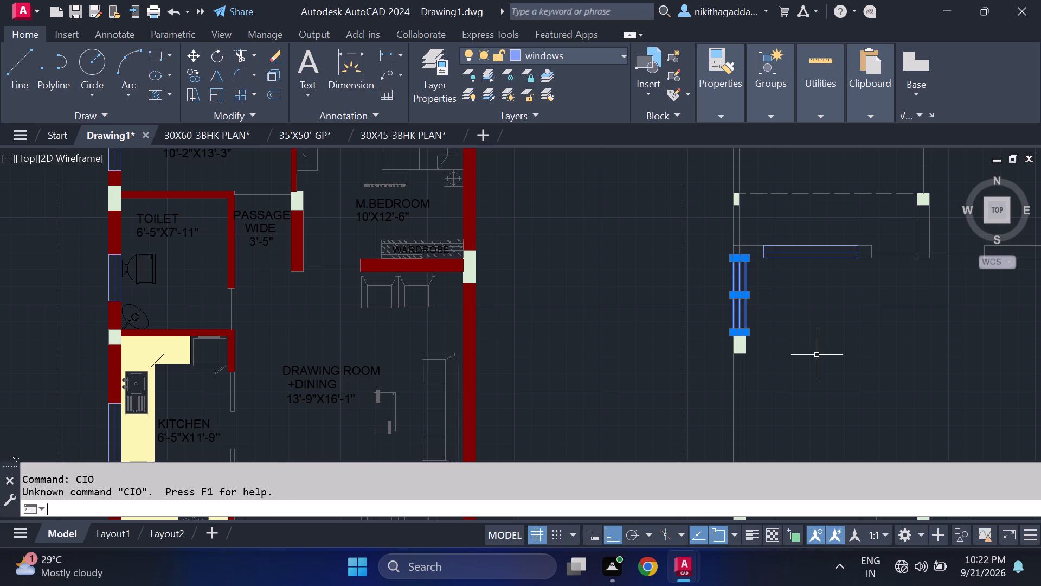
type("CO")
key("Return")
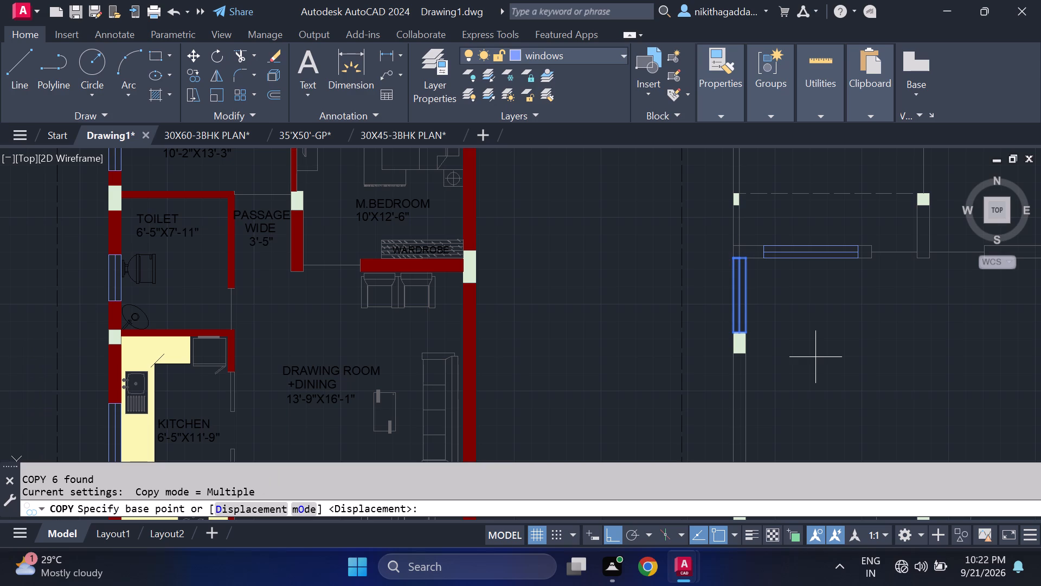
left_click(746, 330)
scroll(766, 422, "down", 2)
middle_click_drag(763, 437, 724, 335)
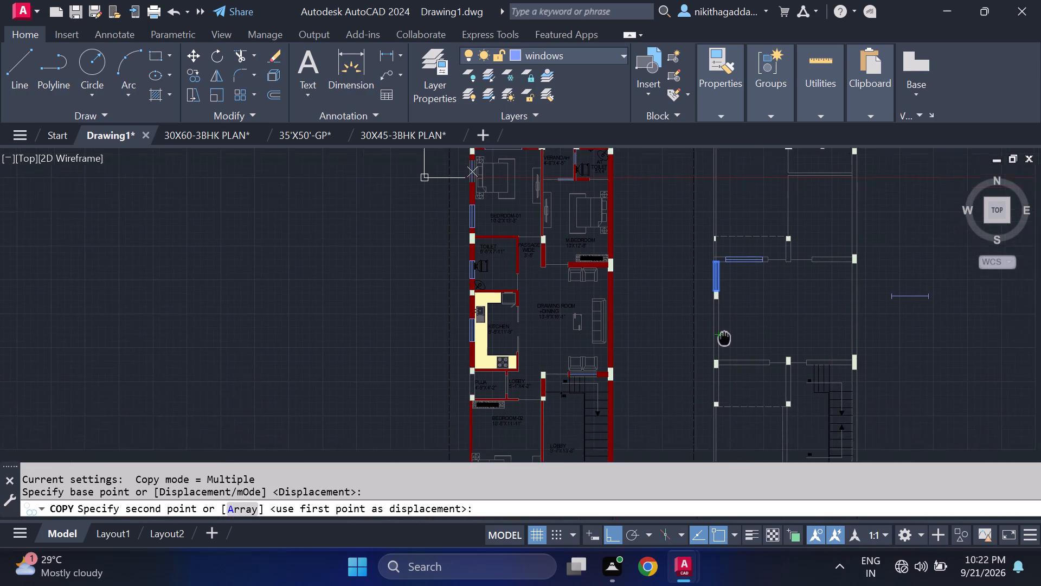
middle_click_drag(724, 335, 705, 295)
scroll(698, 308, "up", 3)
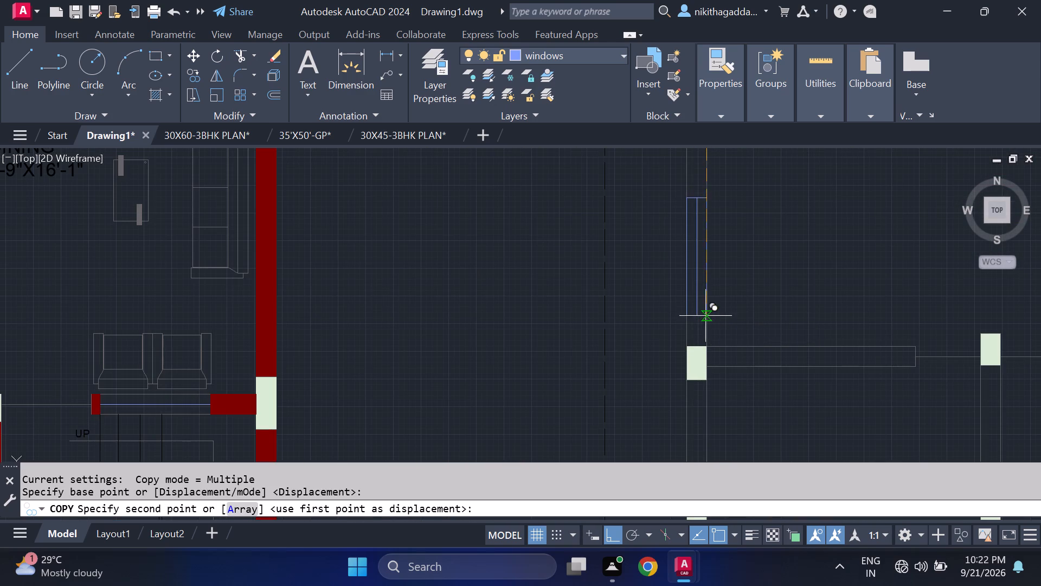
scroll(714, 324, "up", 2)
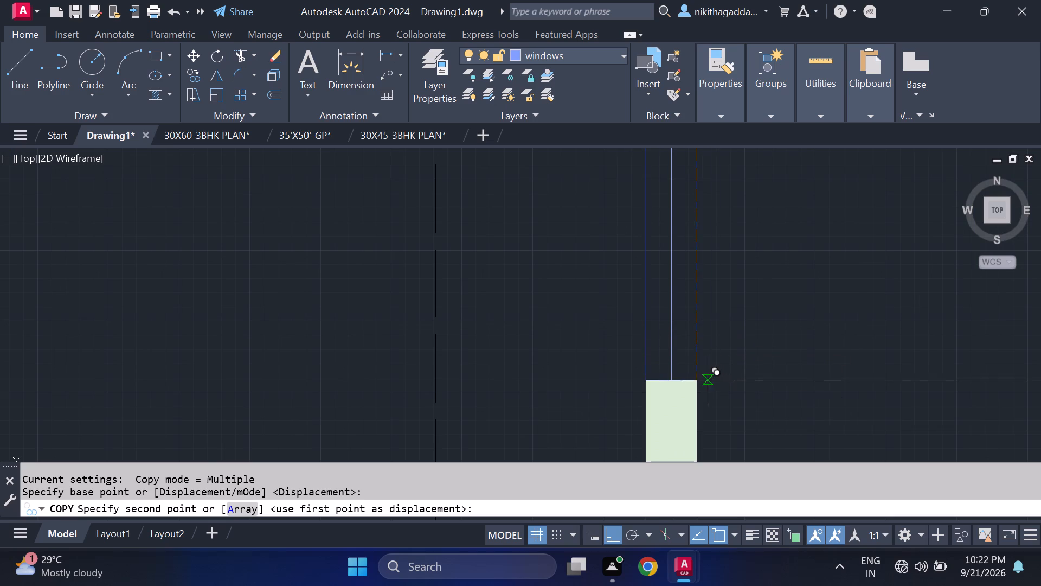
left_click(693, 378)
scroll(806, 314, "down", 3)
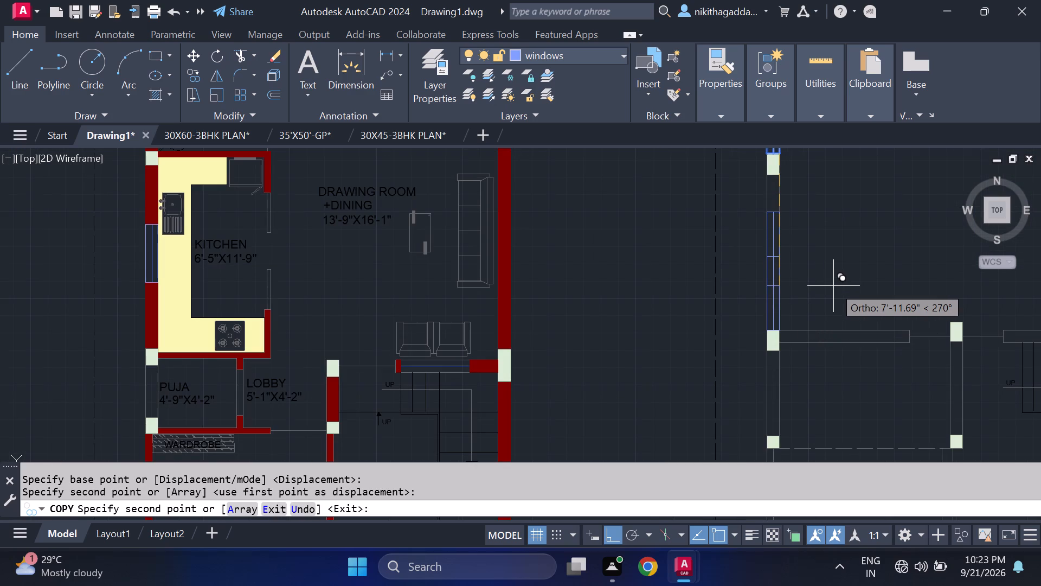
key("Escape")
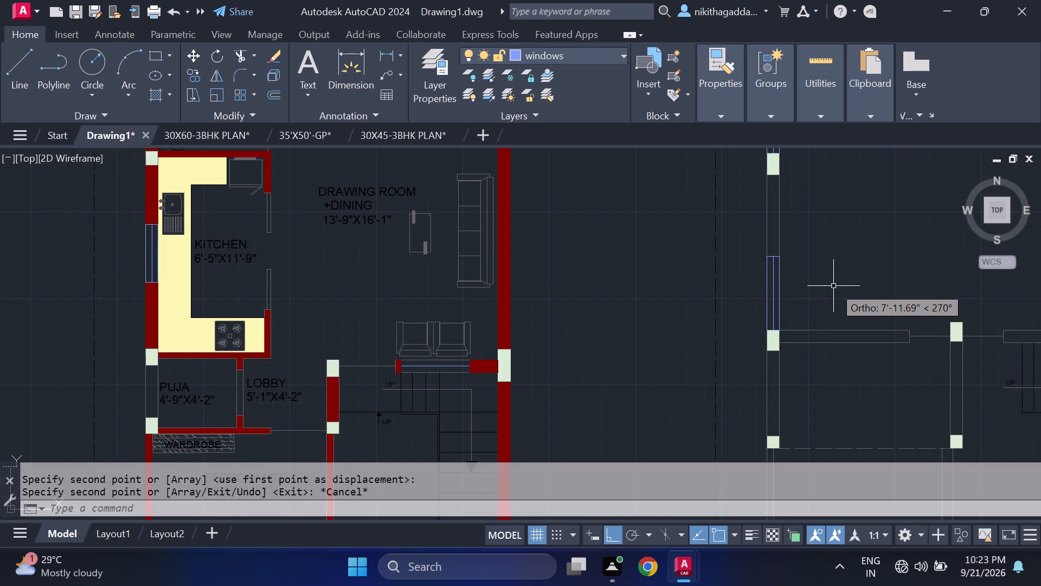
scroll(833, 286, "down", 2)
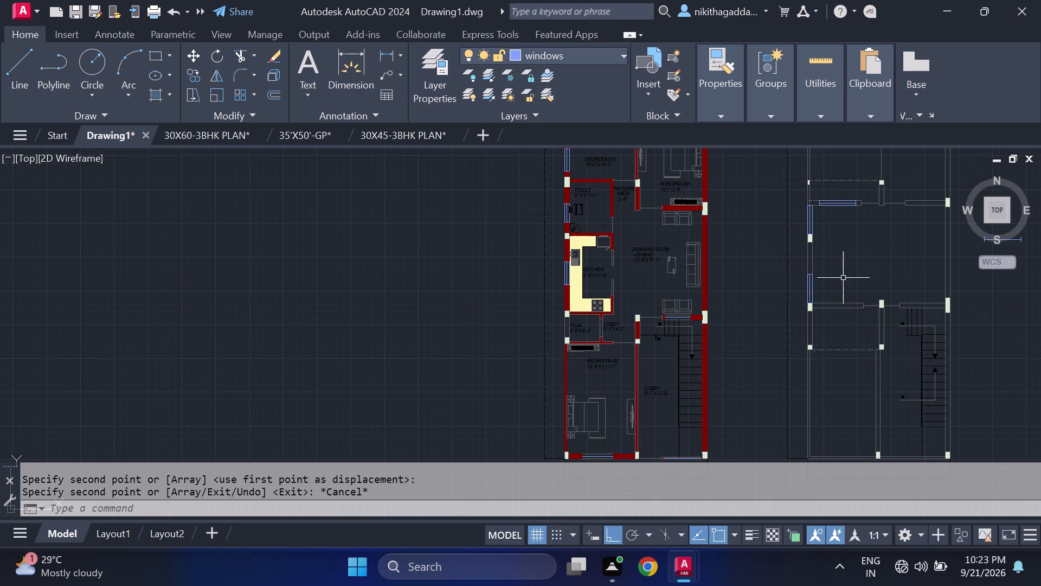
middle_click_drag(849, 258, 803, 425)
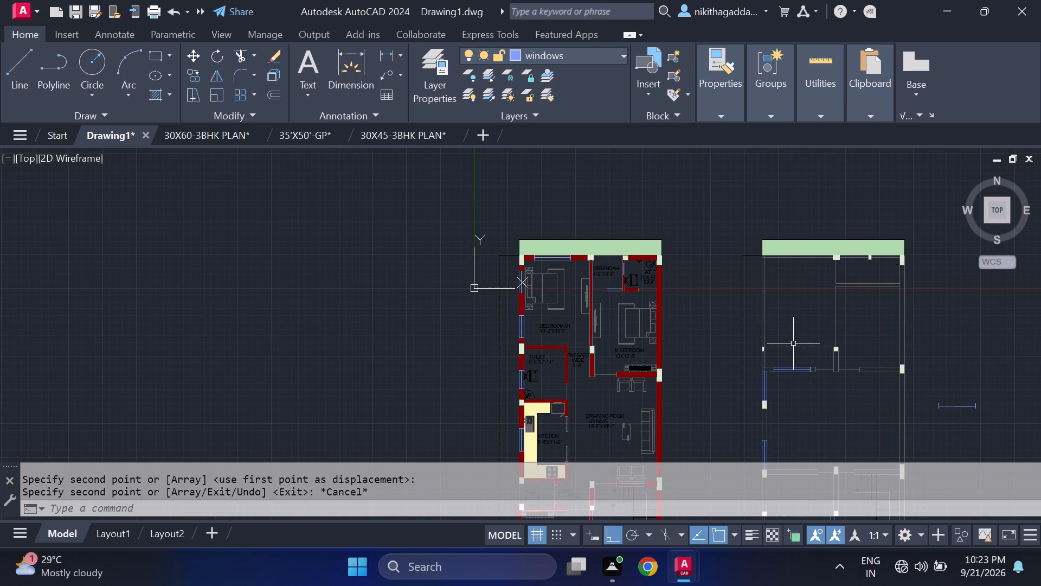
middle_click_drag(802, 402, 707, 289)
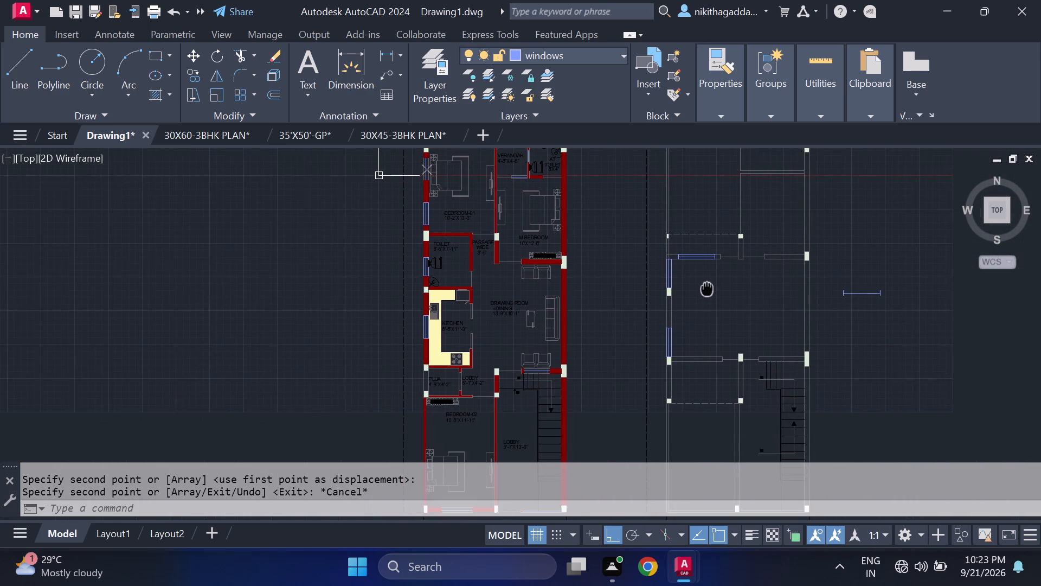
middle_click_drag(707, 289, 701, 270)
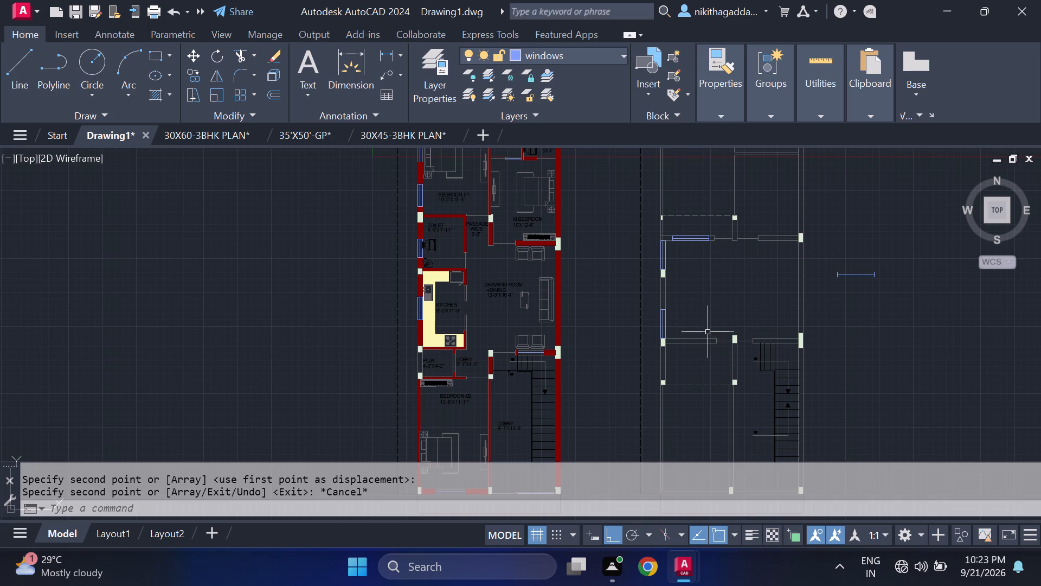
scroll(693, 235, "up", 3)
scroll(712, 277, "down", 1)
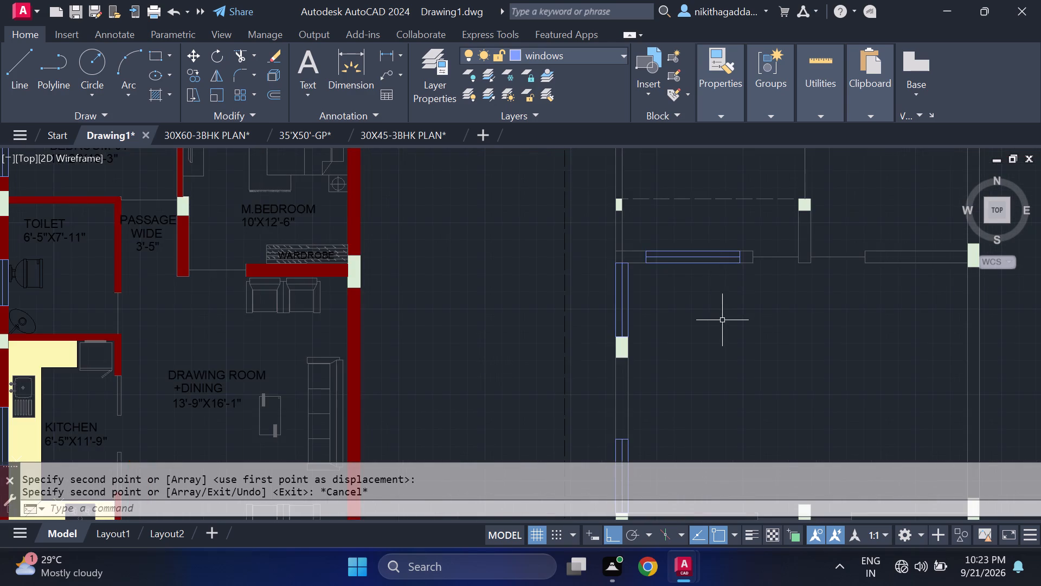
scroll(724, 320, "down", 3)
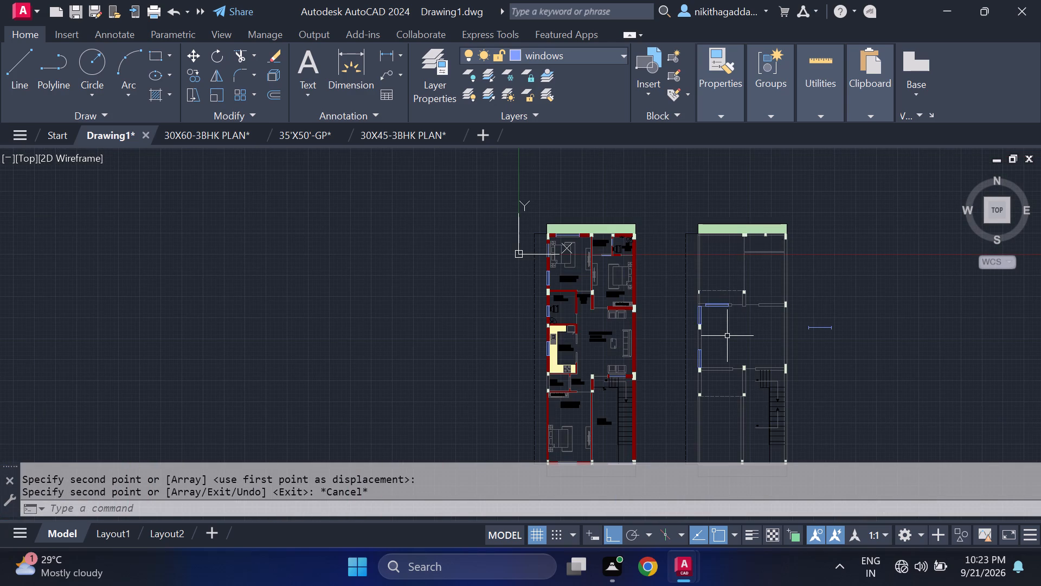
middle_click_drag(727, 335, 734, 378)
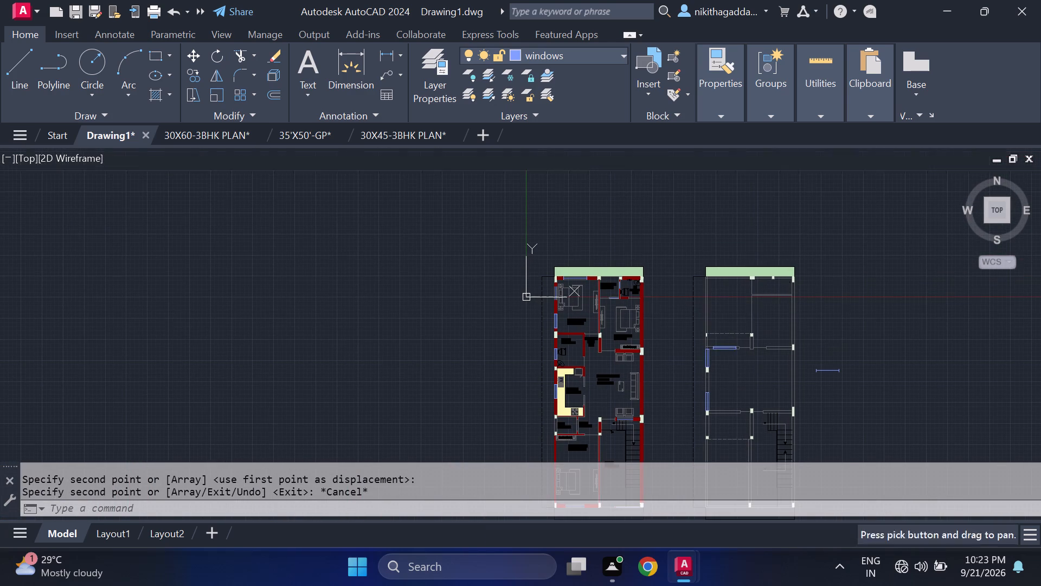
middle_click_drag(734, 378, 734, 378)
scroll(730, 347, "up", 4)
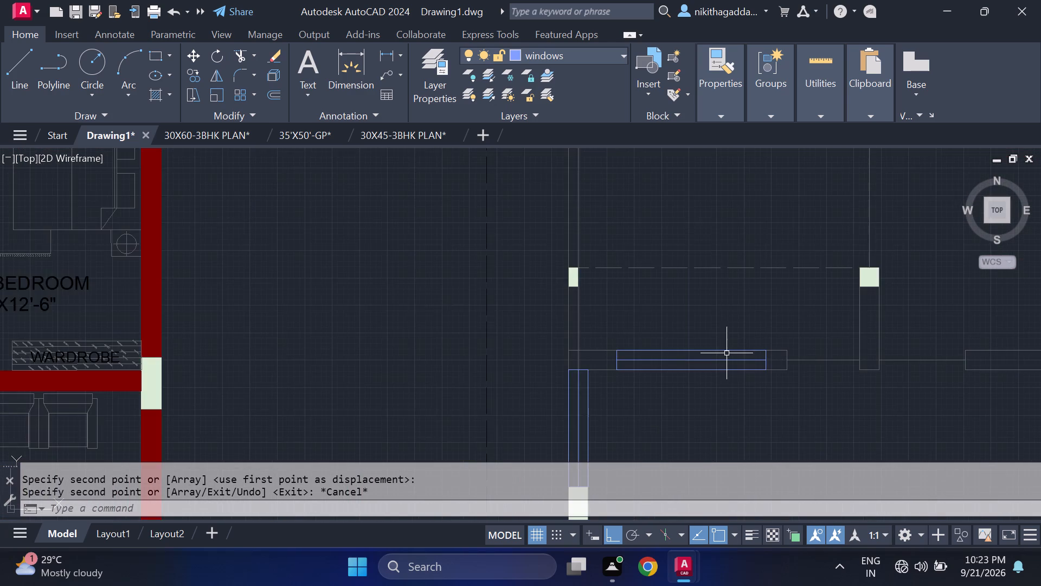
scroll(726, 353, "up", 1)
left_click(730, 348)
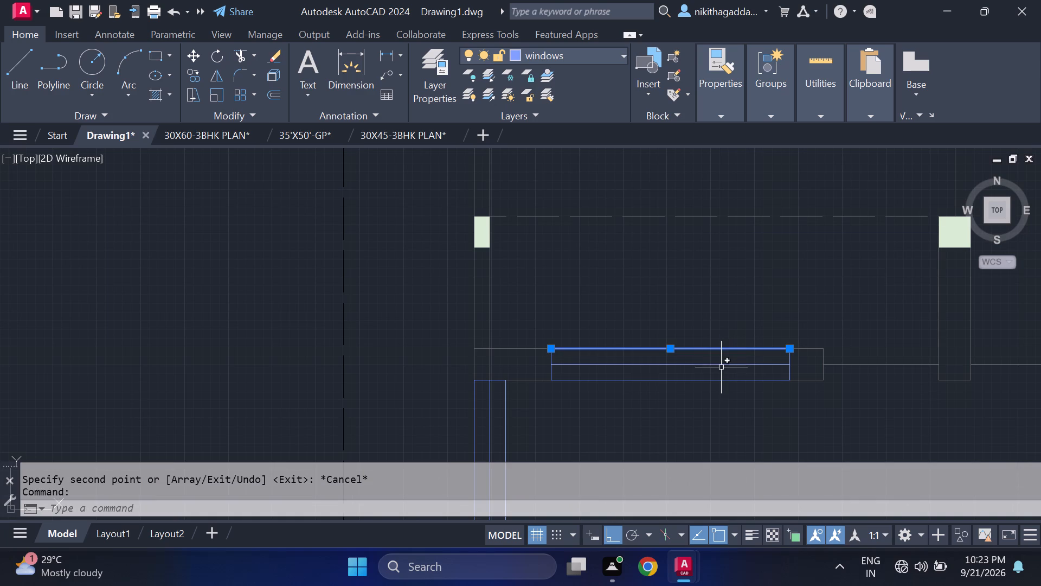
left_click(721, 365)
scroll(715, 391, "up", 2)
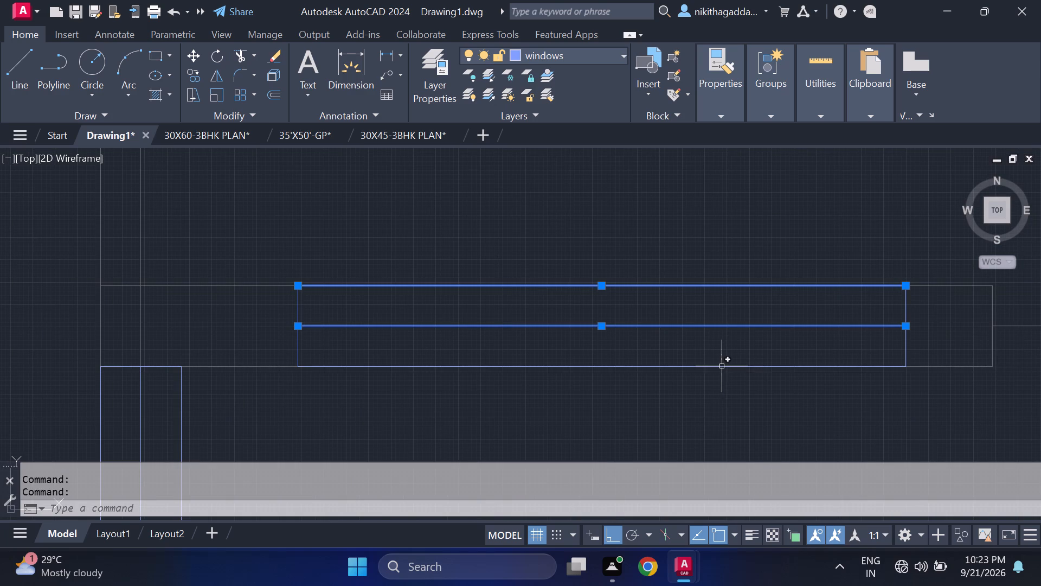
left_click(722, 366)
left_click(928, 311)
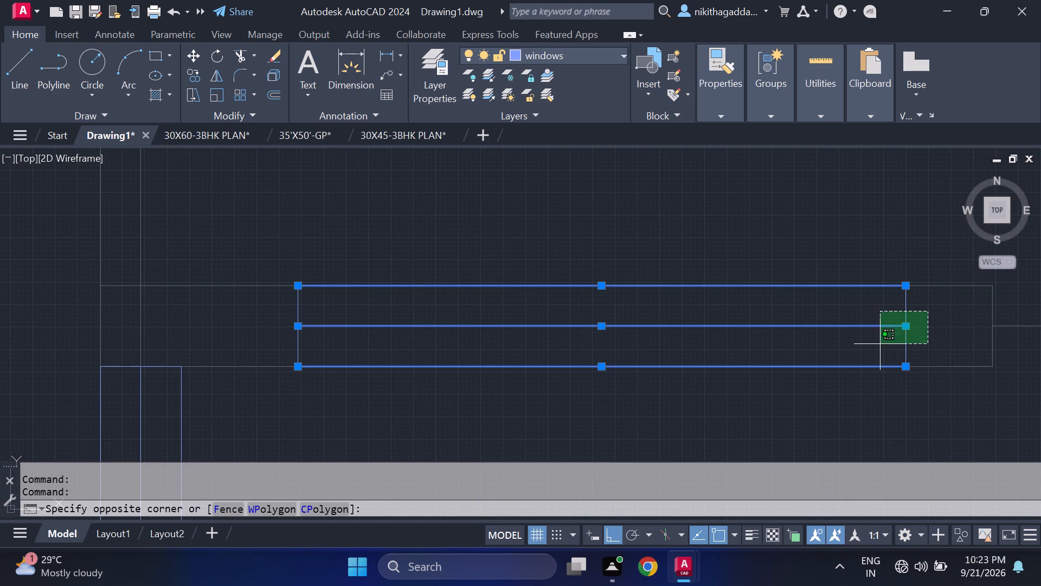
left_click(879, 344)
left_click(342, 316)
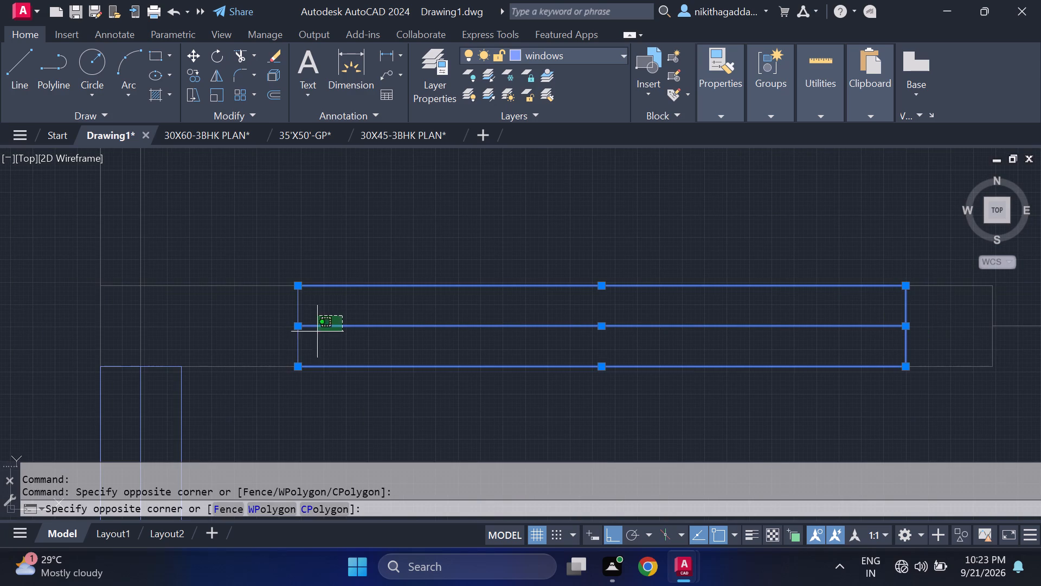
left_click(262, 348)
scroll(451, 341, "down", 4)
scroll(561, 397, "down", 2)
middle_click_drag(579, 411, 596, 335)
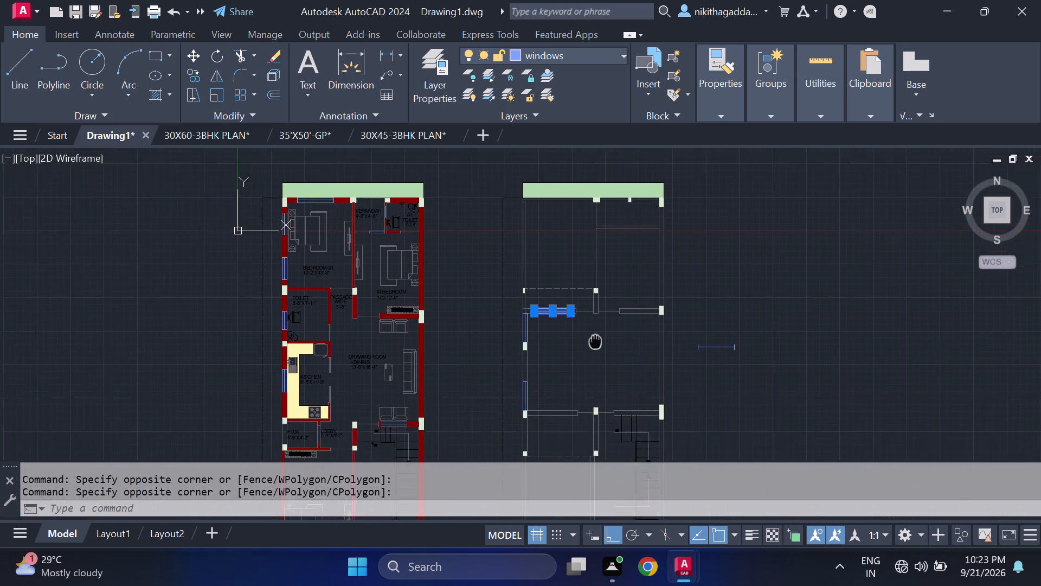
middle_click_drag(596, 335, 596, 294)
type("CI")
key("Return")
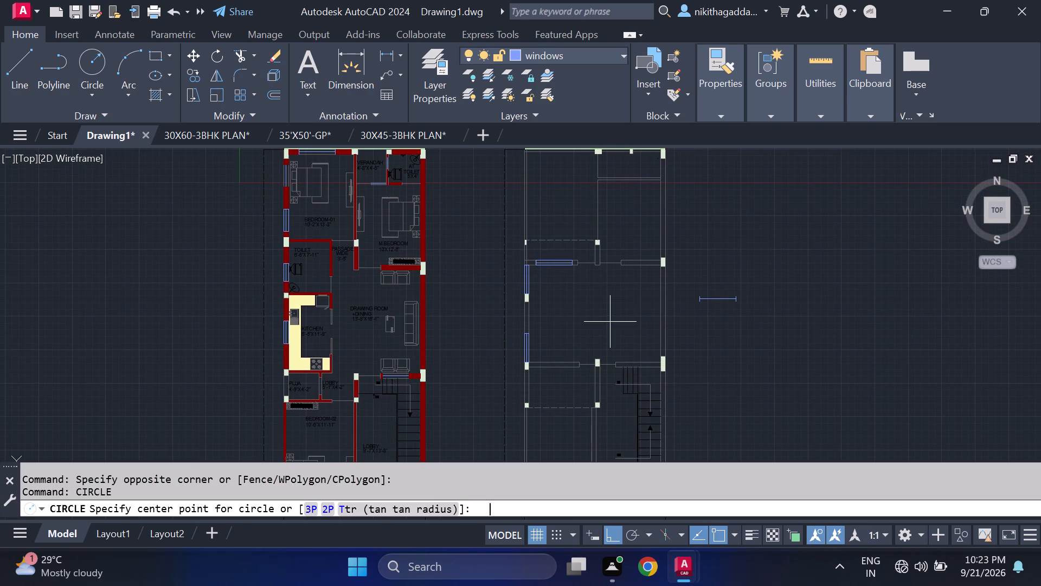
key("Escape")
Copy the complete upper cross-wall window by its lower left corner onto the lower face of the lower cross wall's left segment.
scroll(523, 253, "up", 3)
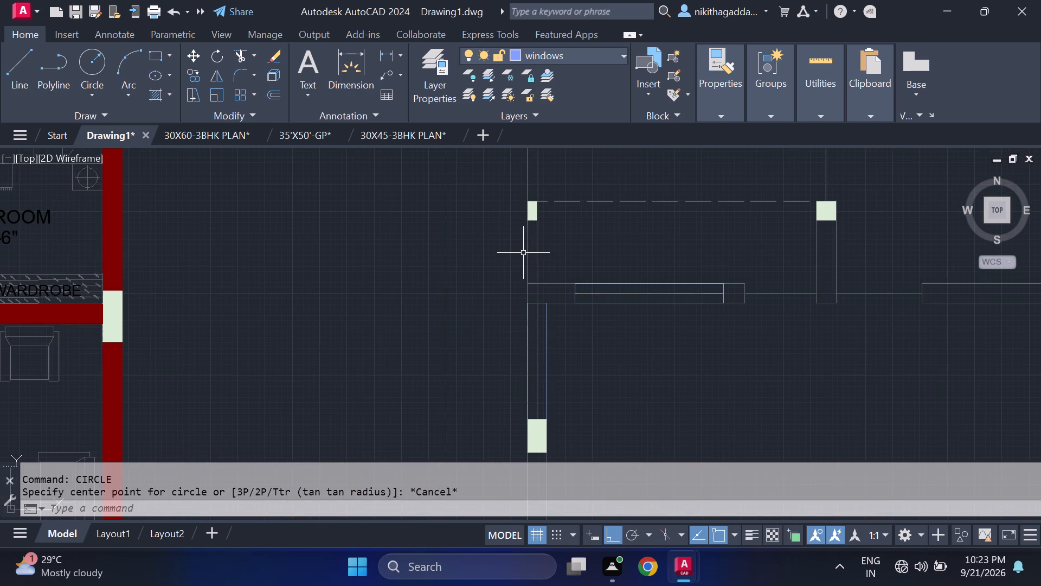
scroll(692, 357, "up", 3)
middle_click_drag(751, 264, 791, 416)
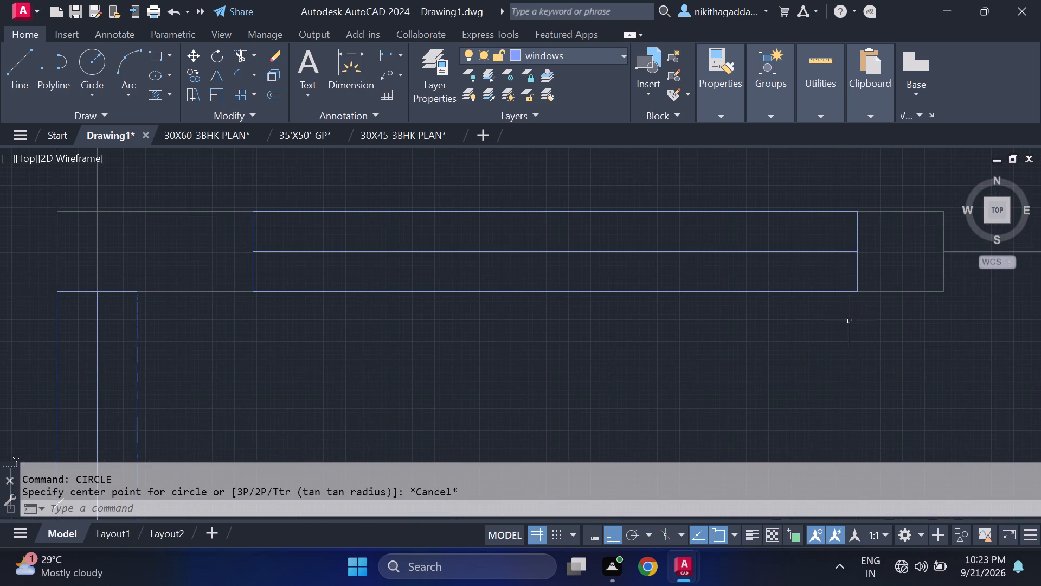
left_click_drag(895, 234, 884, 239)
left_click(493, 275)
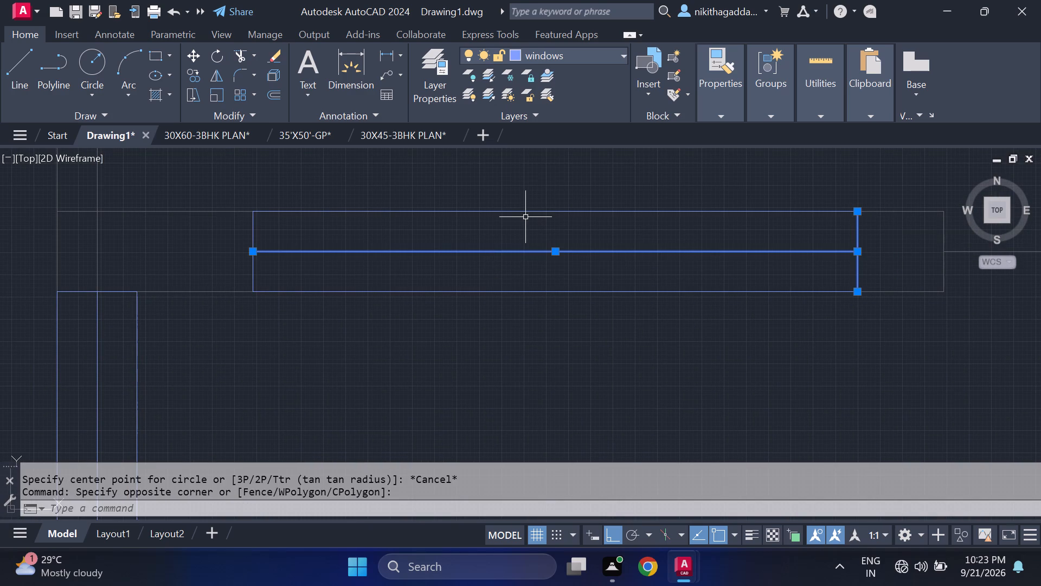
left_click(530, 211)
left_click(482, 291)
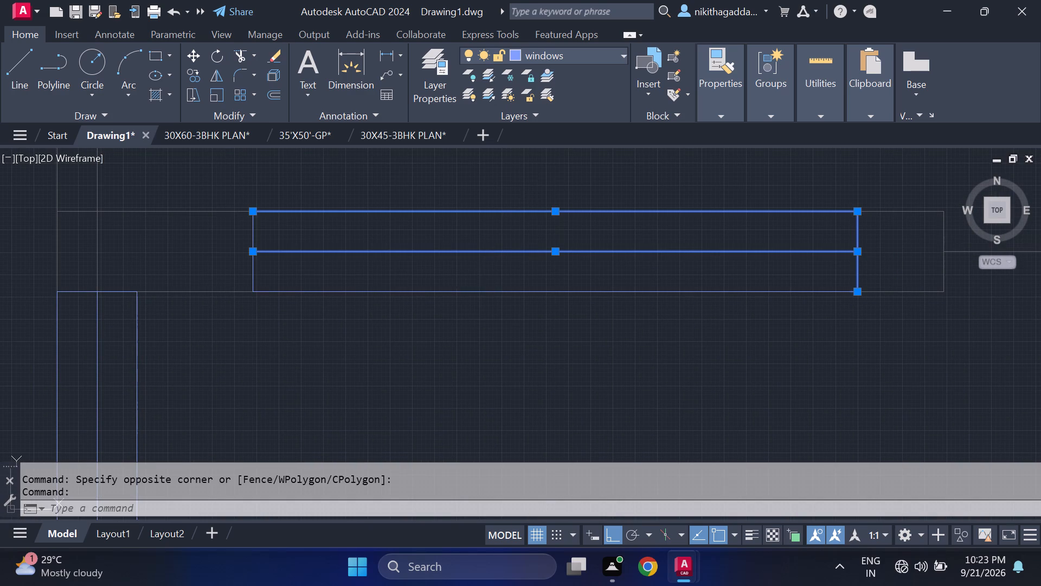
left_click(311, 238)
left_click(213, 271)
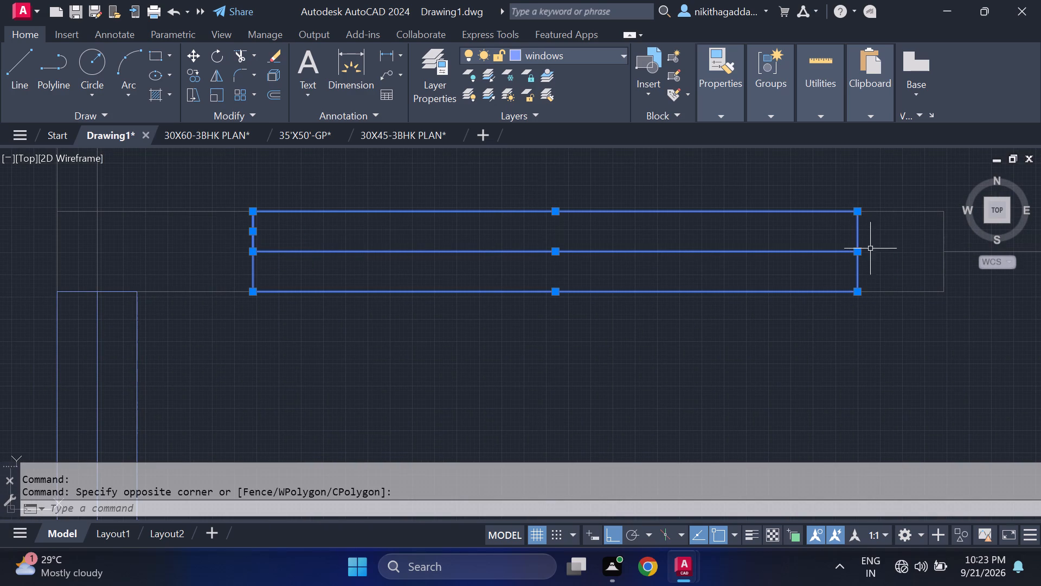
left_click(884, 240)
left_click(754, 285)
scroll(763, 287, "down", 4)
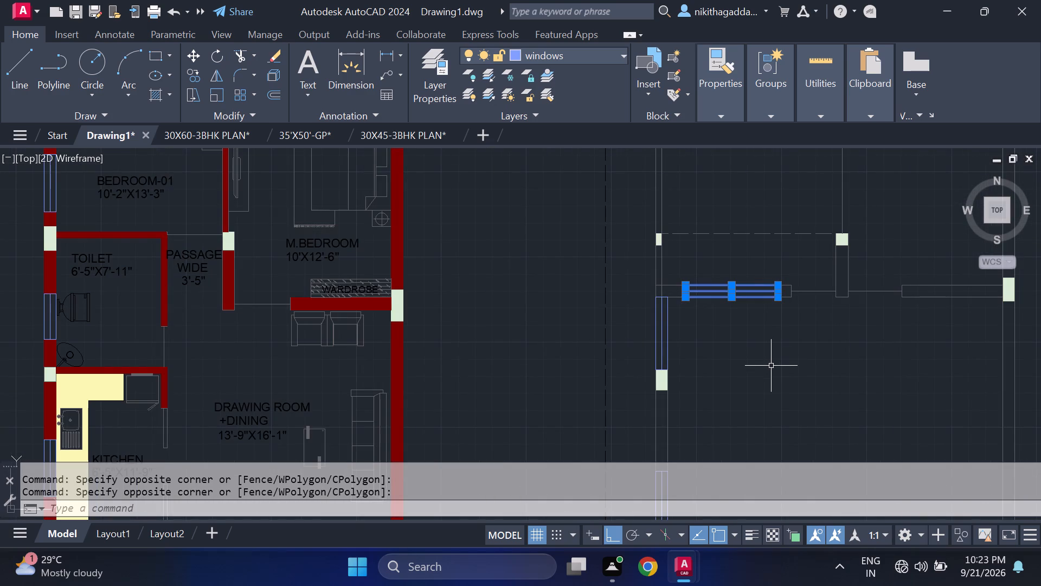
type("CI")
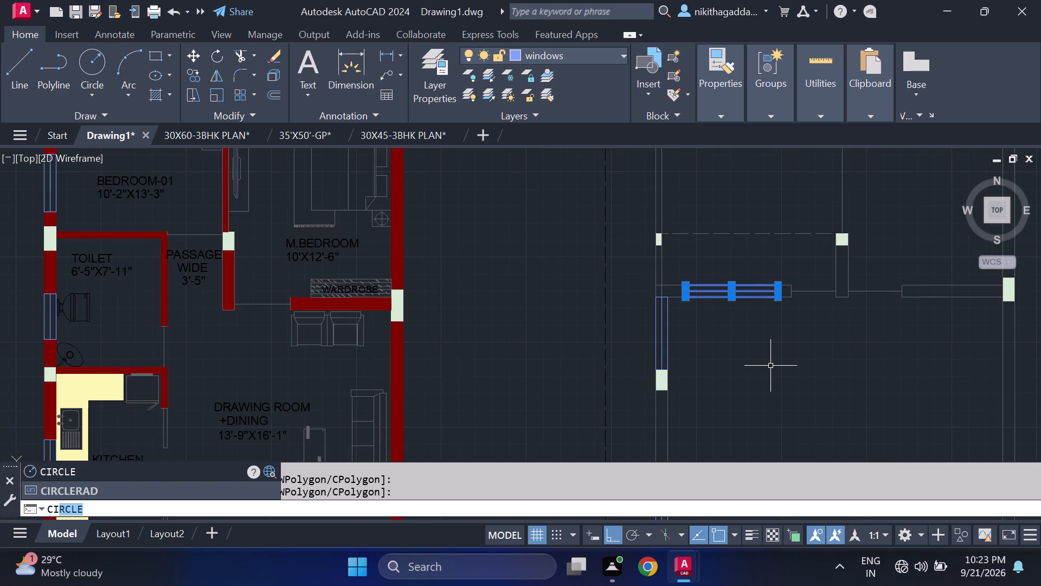
key("BackSpace")
key("BackSpace")
key("o")
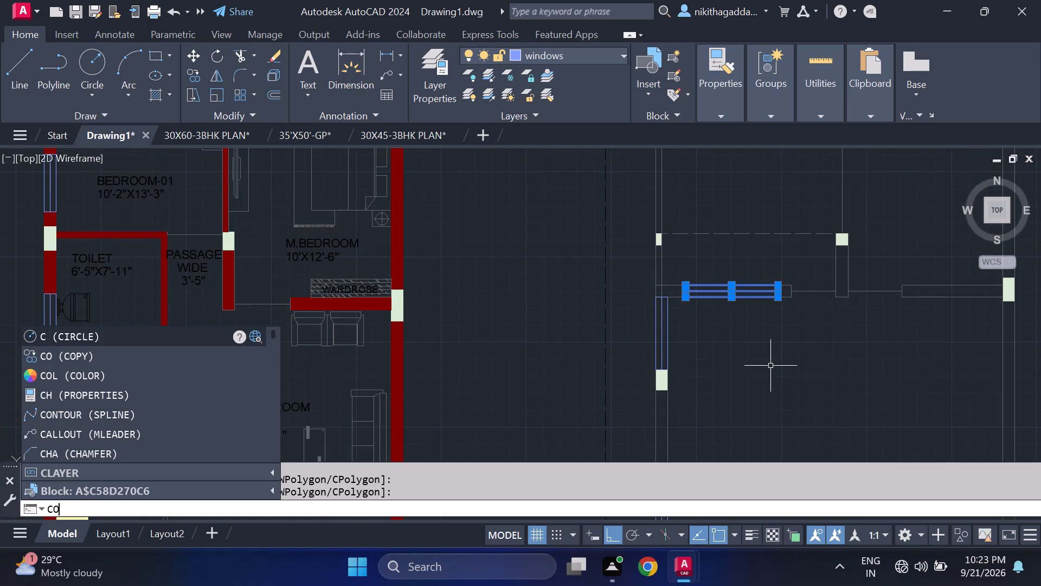
key("Return")
scroll(684, 302, "up", 2)
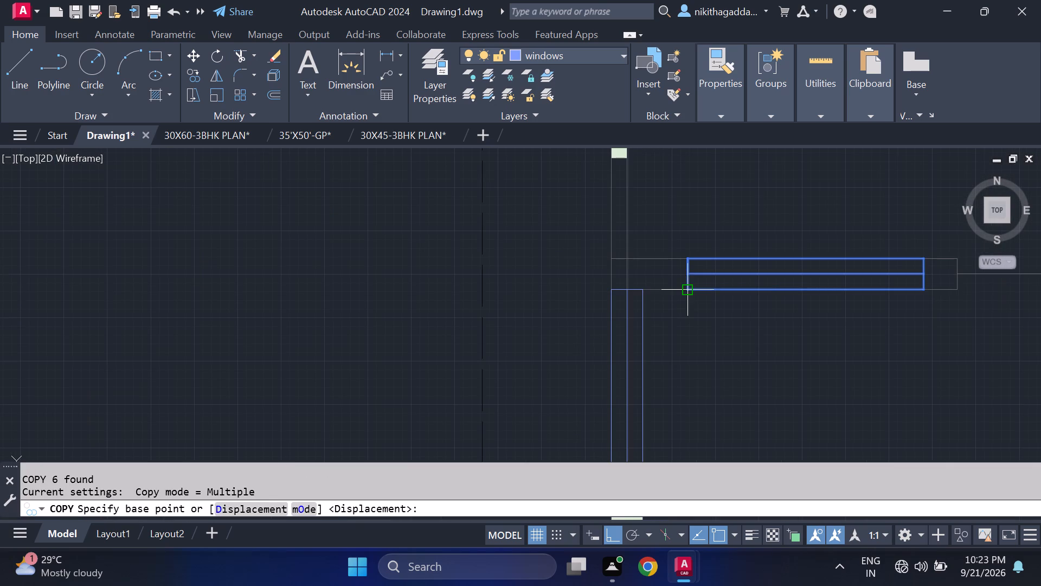
left_click(690, 291)
scroll(756, 347, "down", 4)
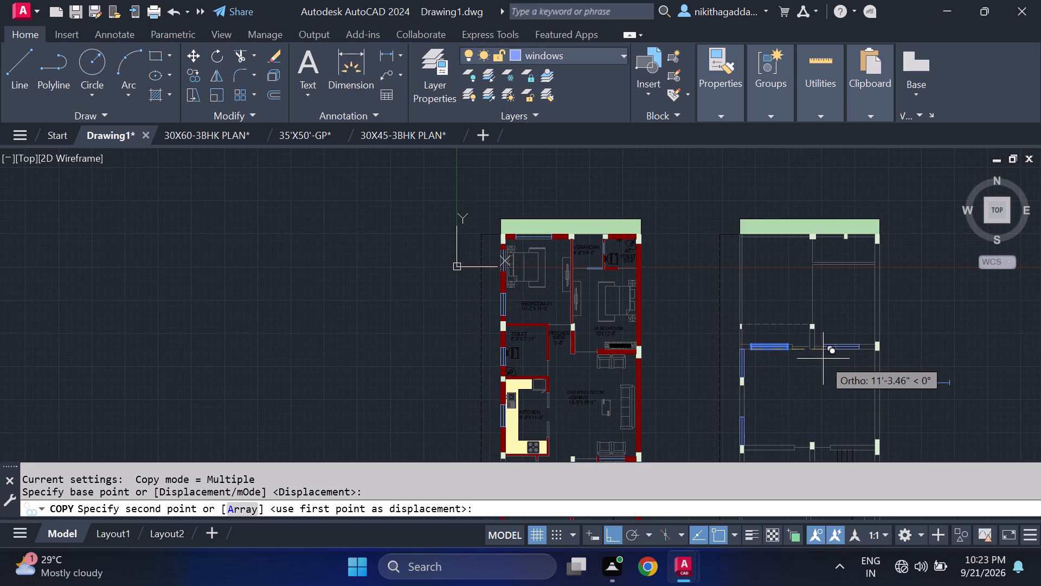
key("F8")
middle_click_drag(822, 368, 804, 341)
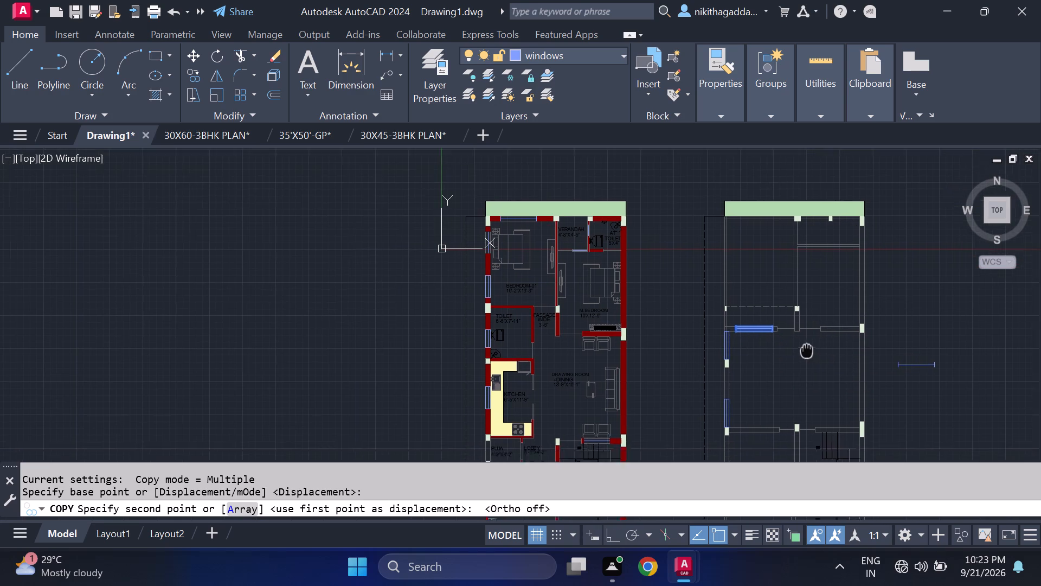
middle_click_drag(804, 341, 793, 320)
scroll(728, 405, "up", 4)
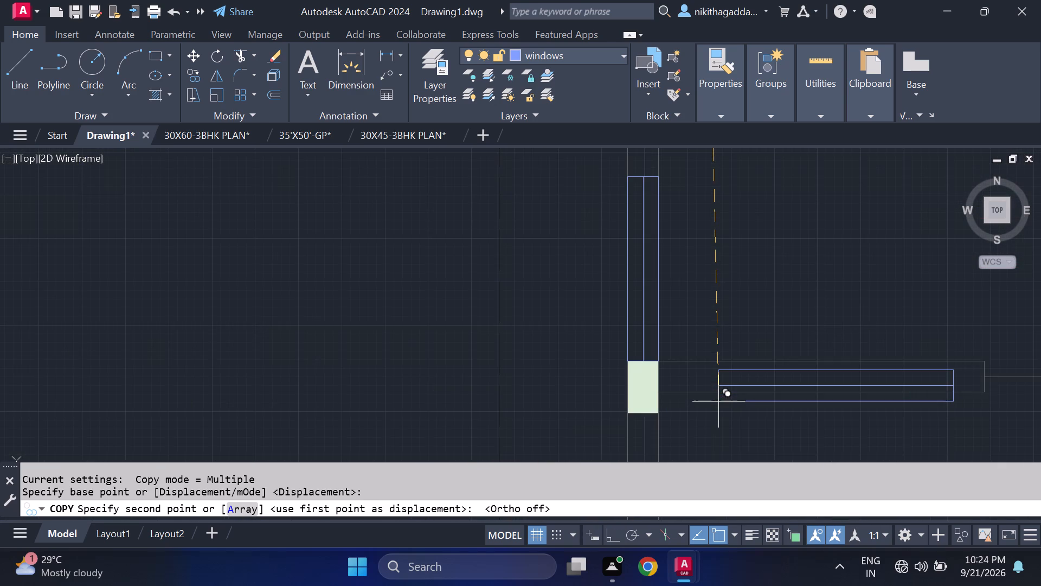
left_click(709, 391)
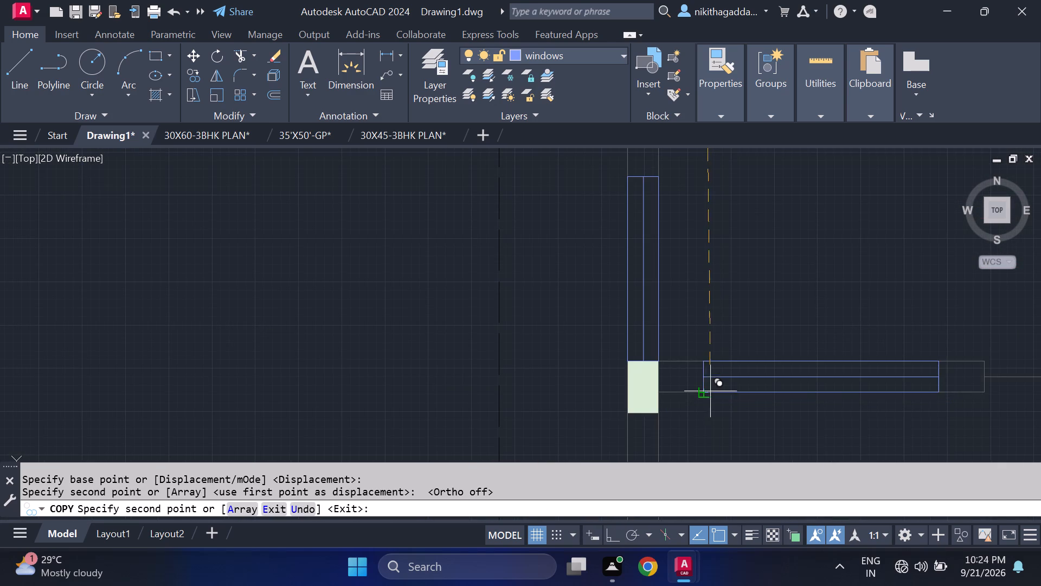
Place a second copy of the window in the lower cross wall's right segment, directly above the stairs.
scroll(834, 388, "down", 2)
middle_click_drag(842, 393, 273, 372)
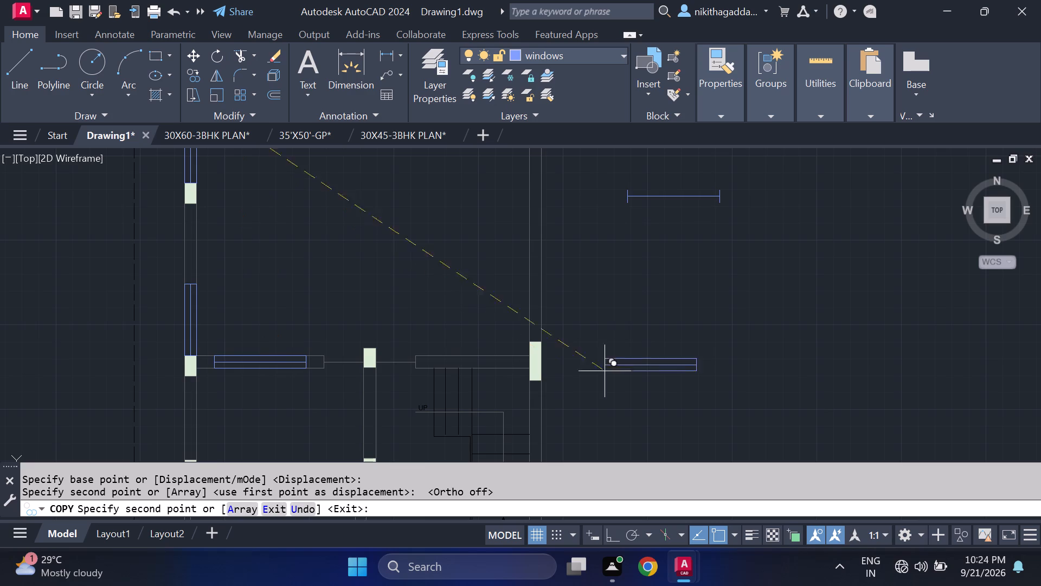
scroll(715, 371, "down", 2)
scroll(592, 374, "up", 3)
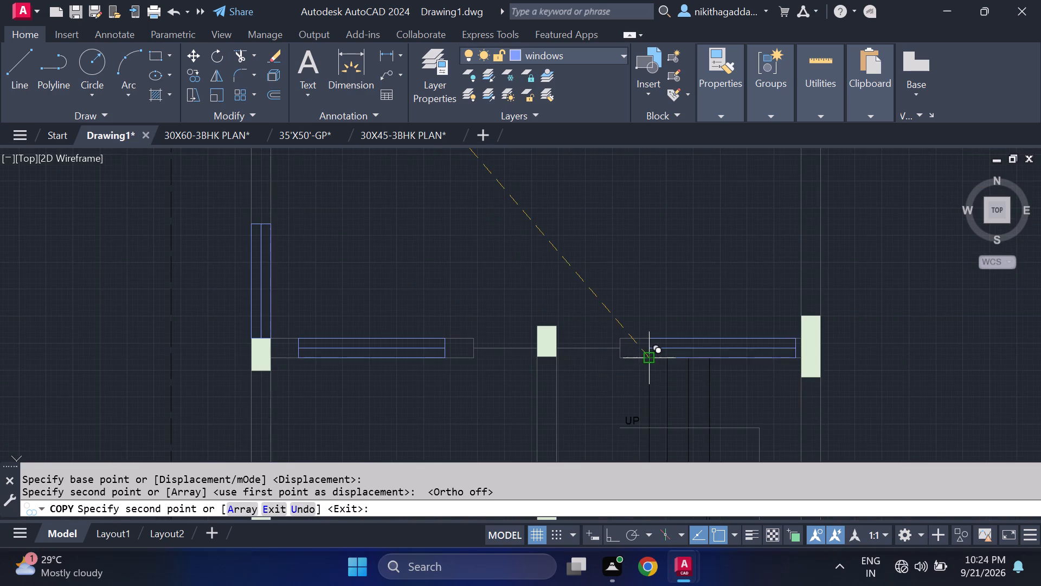
scroll(652, 358, "up", 2)
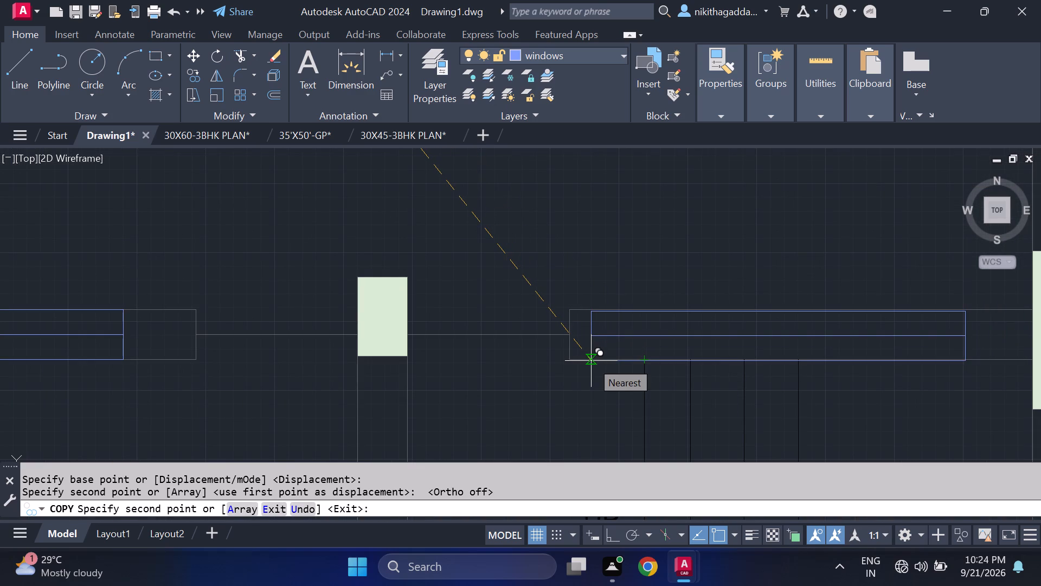
left_click(591, 360)
scroll(535, 376, "down", 3)
middle_click_drag(792, 364, 816, 283)
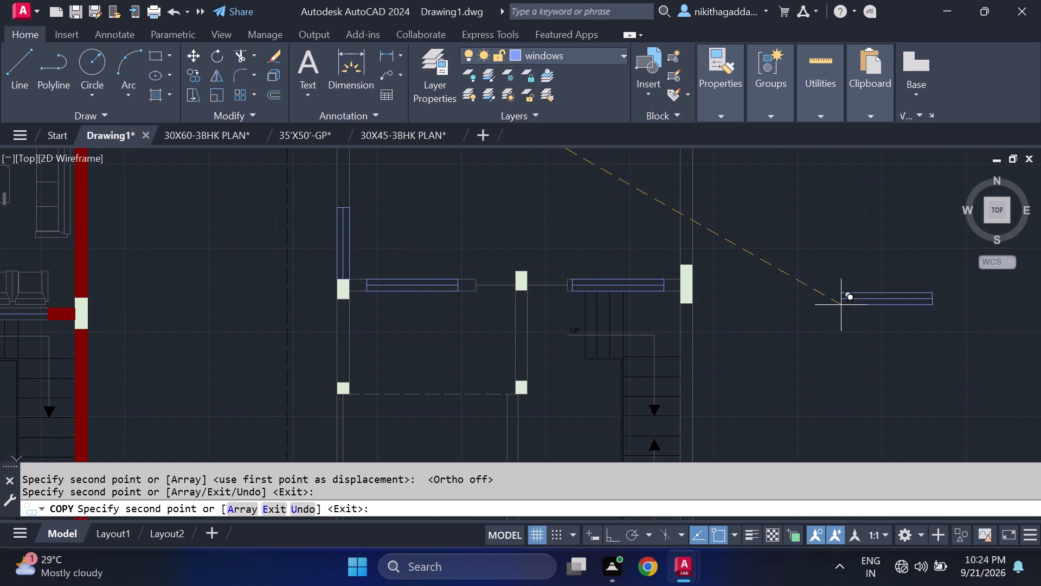
scroll(849, 320, "down", 3)
scroll(856, 358, "up", 1)
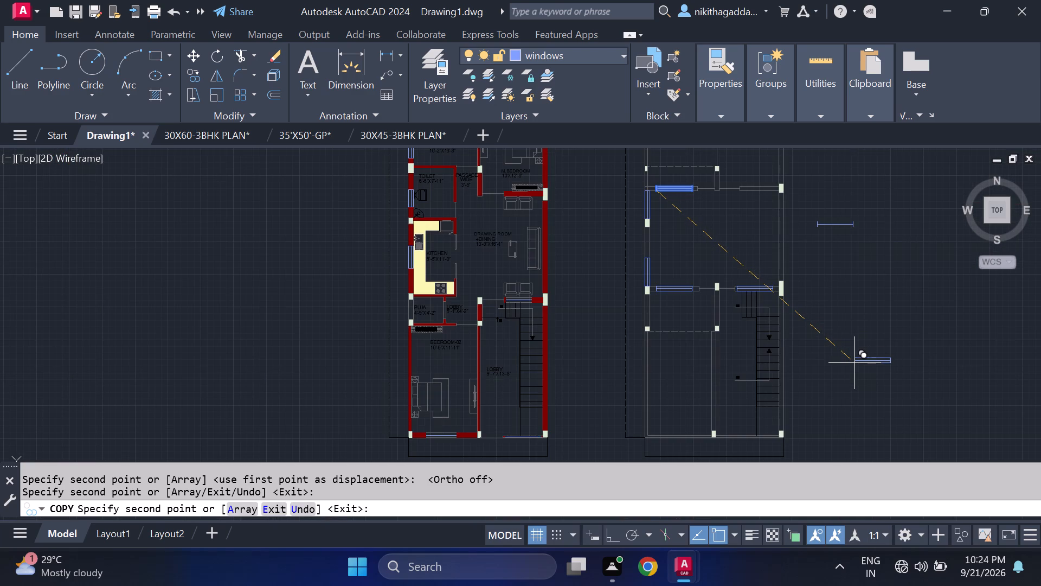
key("Escape")
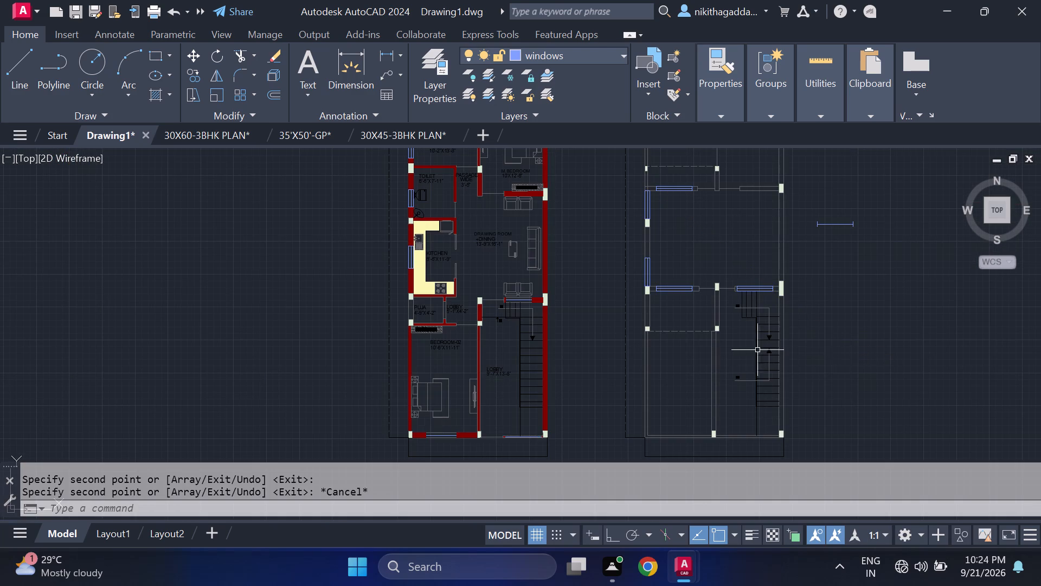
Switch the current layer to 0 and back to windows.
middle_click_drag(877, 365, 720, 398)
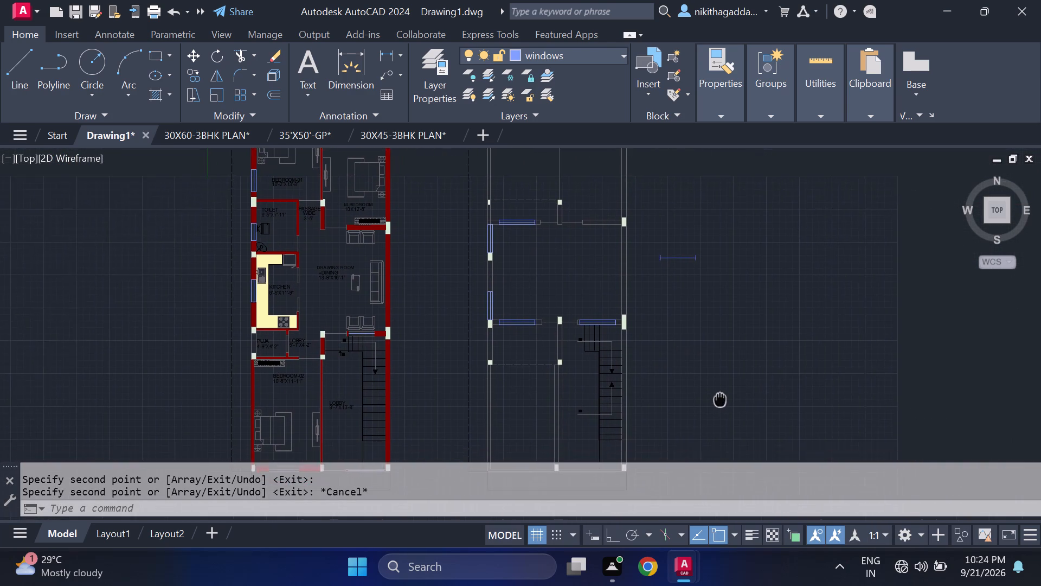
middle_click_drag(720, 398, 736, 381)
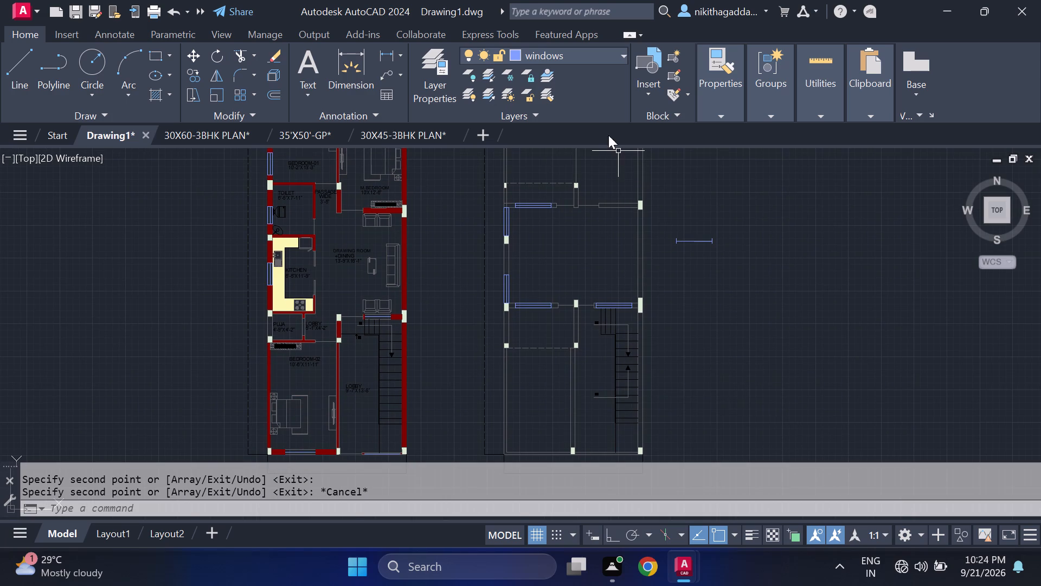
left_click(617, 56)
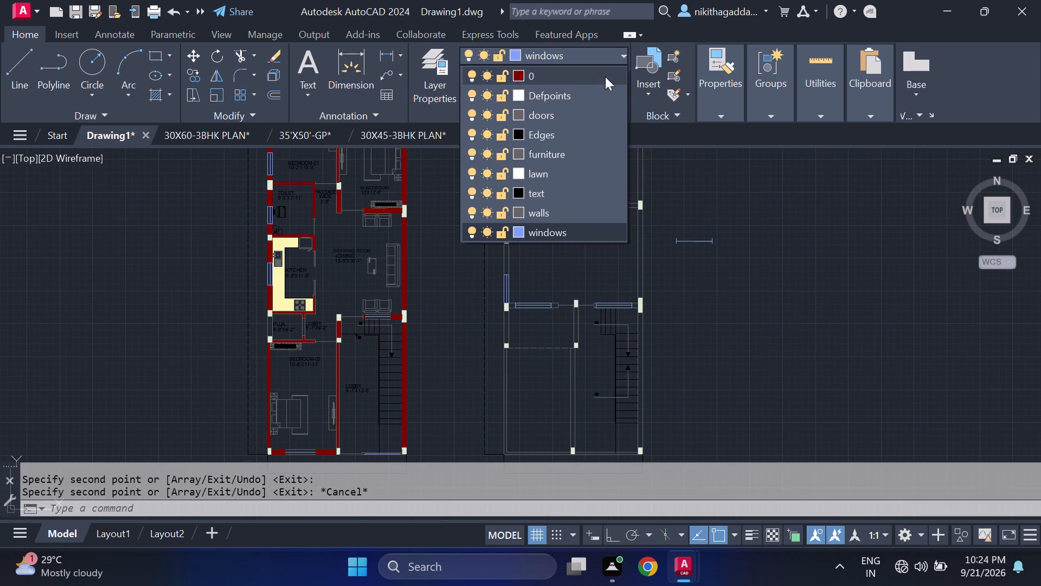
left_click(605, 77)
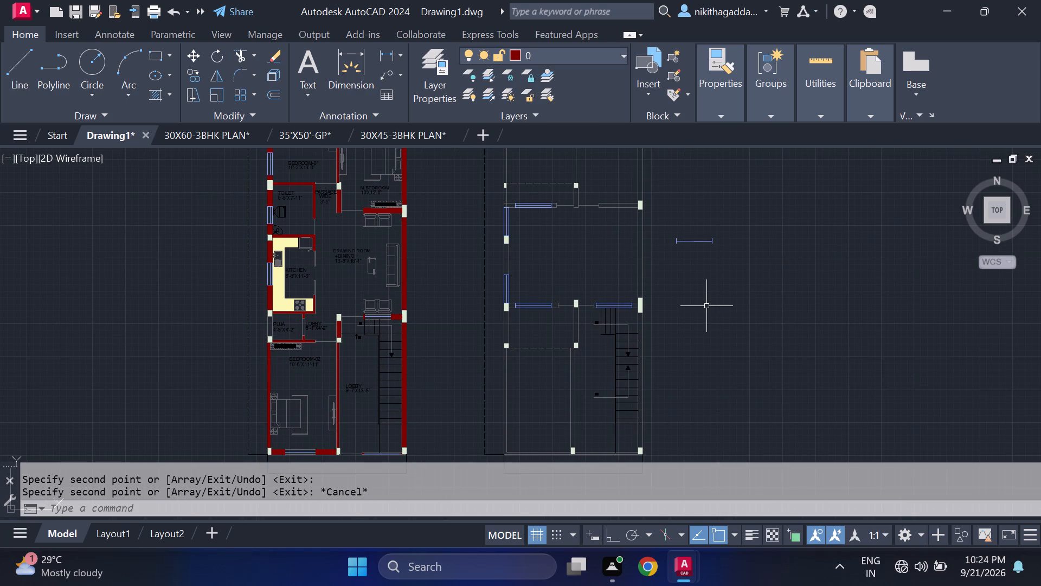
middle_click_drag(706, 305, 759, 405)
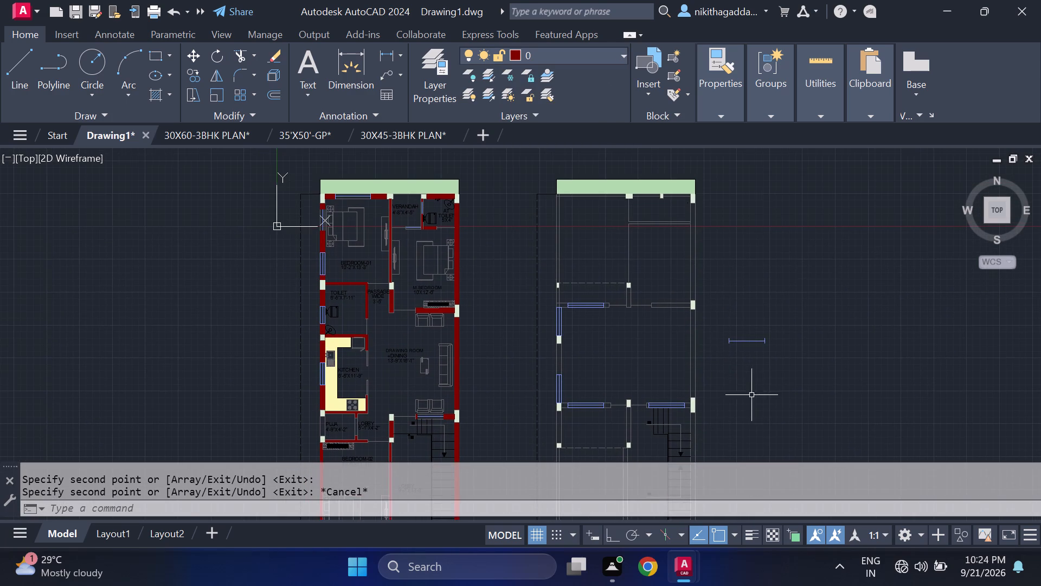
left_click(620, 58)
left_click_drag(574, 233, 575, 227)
Draw a closed rectangular window outline across the top outer wall's thickness, between the two small columns below the lawn strip.
scroll(631, 174, "up", 2)
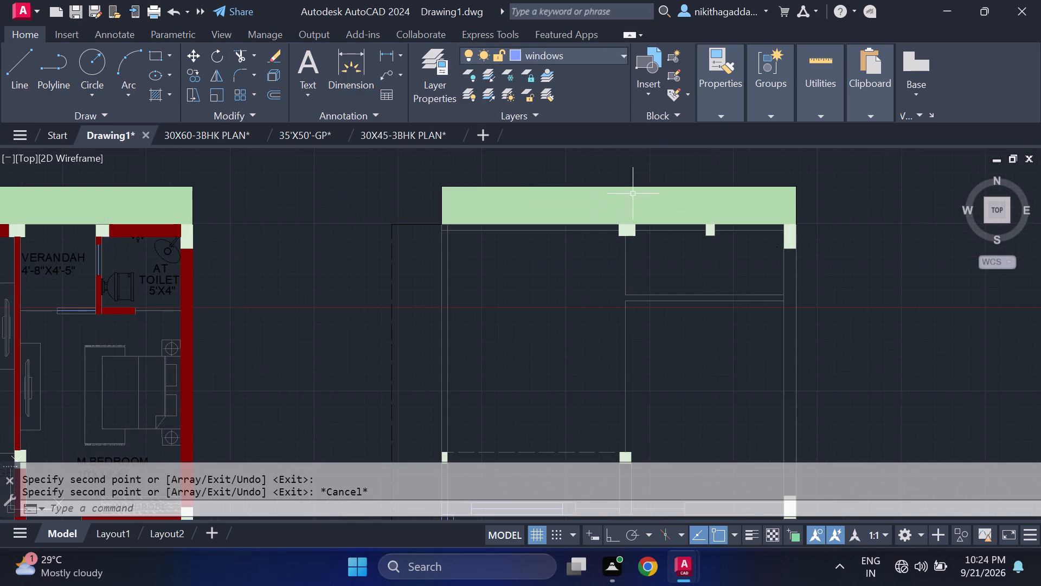
scroll(661, 216, "up", 3)
key("l")
key("Return")
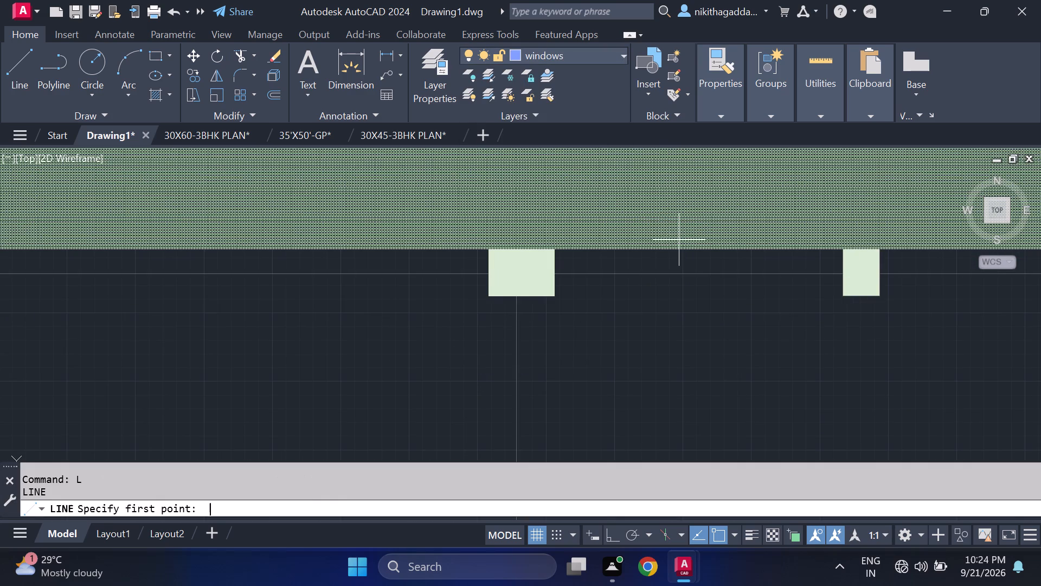
scroll(680, 258, "up", 2)
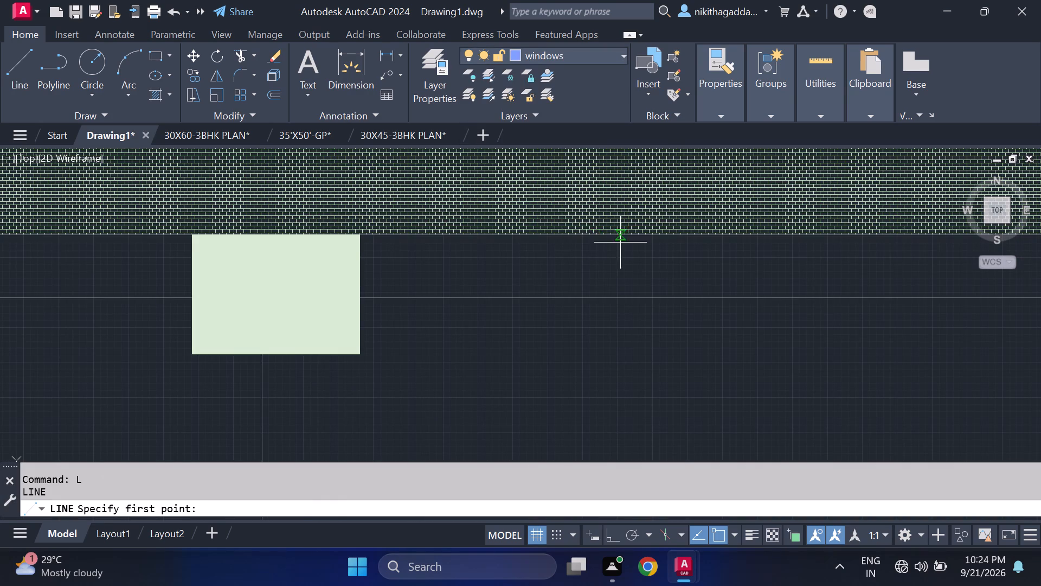
scroll(620, 243, "down", 1)
left_click(623, 239)
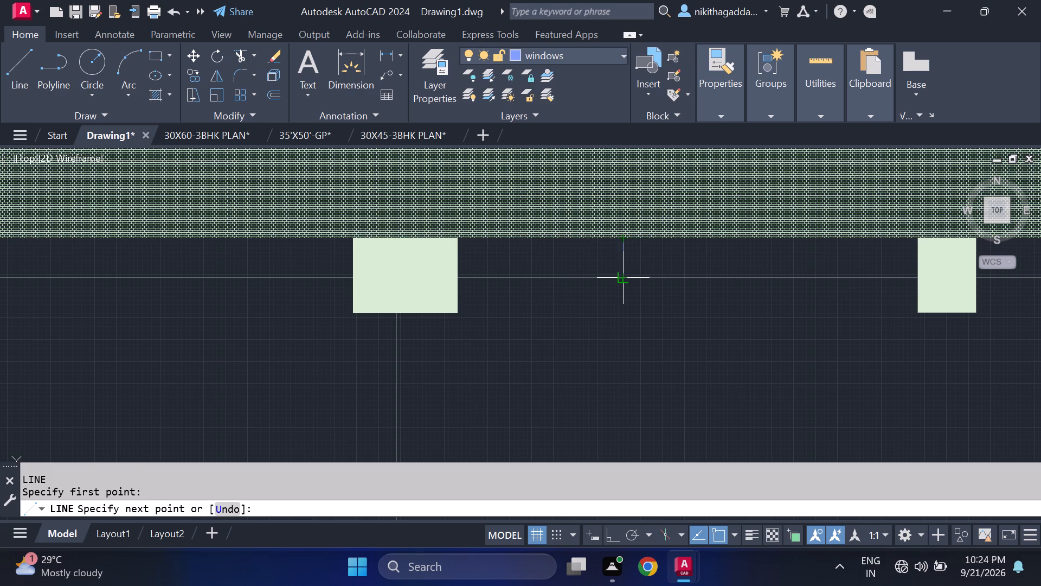
left_click(621, 274)
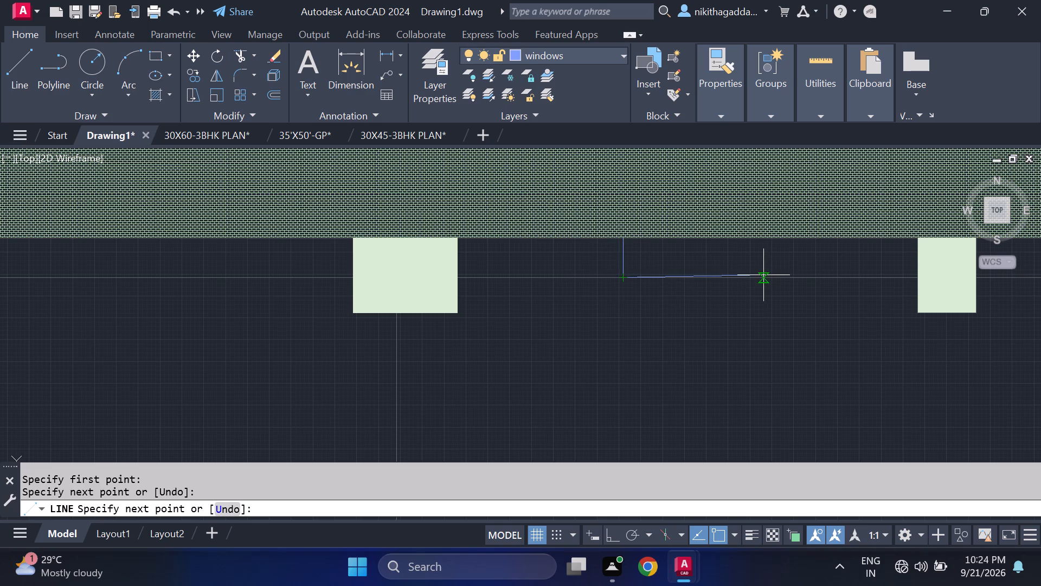
left_click(760, 278)
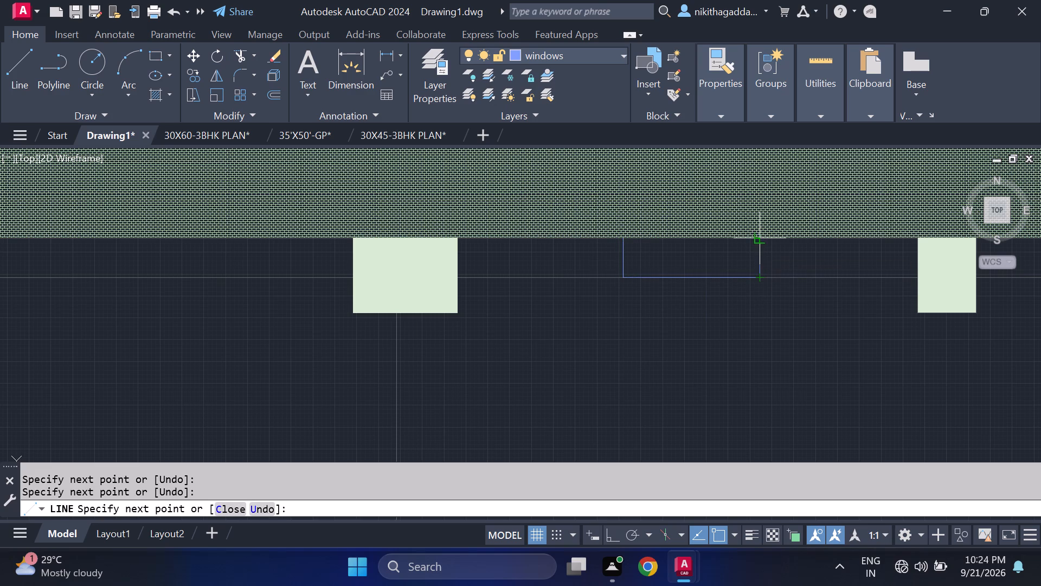
left_click(761, 234)
left_click(622, 237)
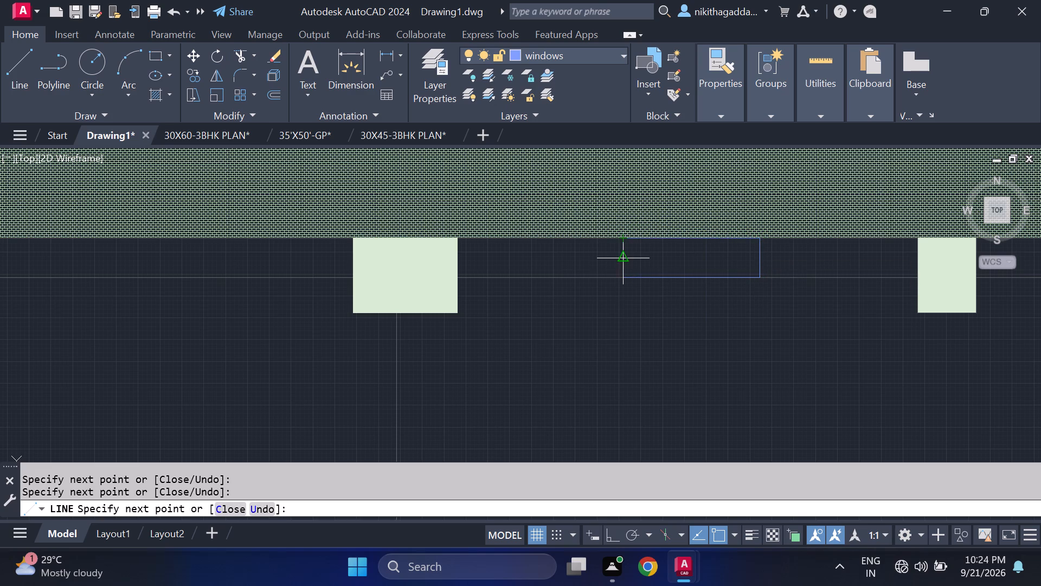
Continue with a centre line along the new top-wall window, from its left end line to its right end line.
left_click(626, 259)
left_click(760, 260)
scroll(808, 319, "down", 4)
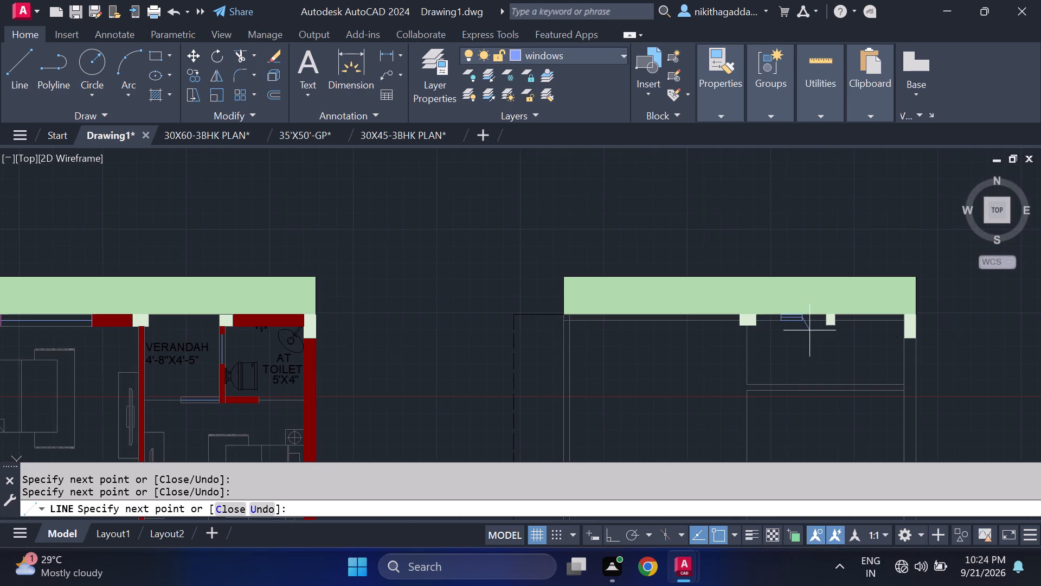
key("Return")
scroll(808, 331, "down", 2)
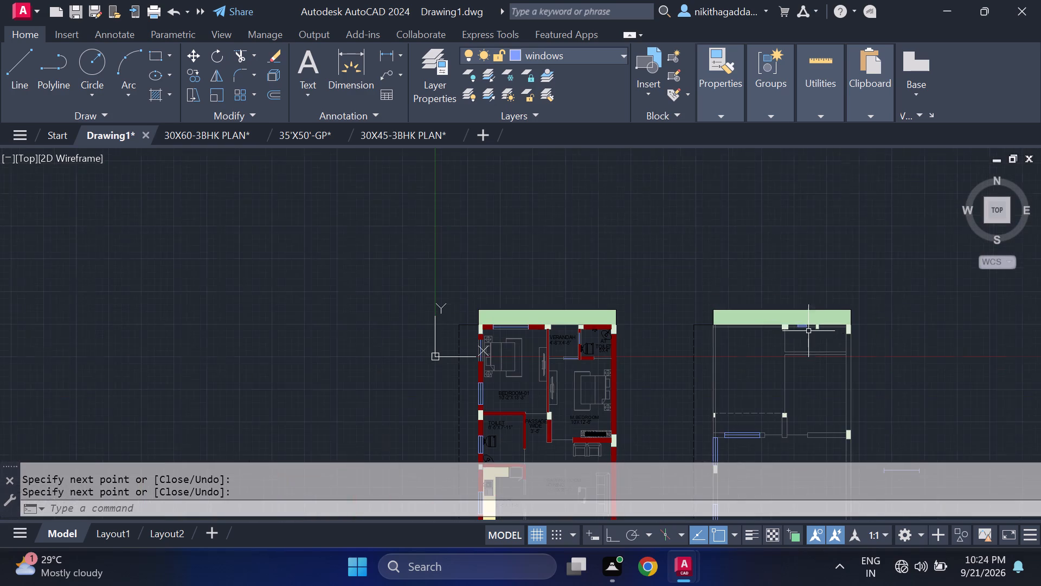
middle_click_drag(820, 373, 687, 316)
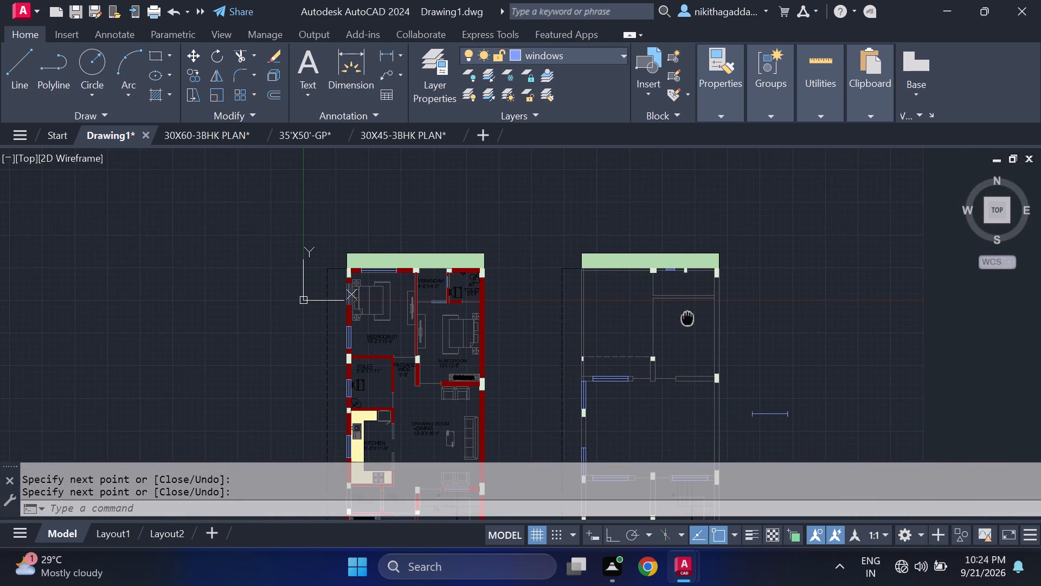
Trim the wall lines that overrun the inner corner at the second plan's top-left outer wall junction.
middle_click_drag(687, 316, 663, 314)
scroll(549, 282, "up", 3)
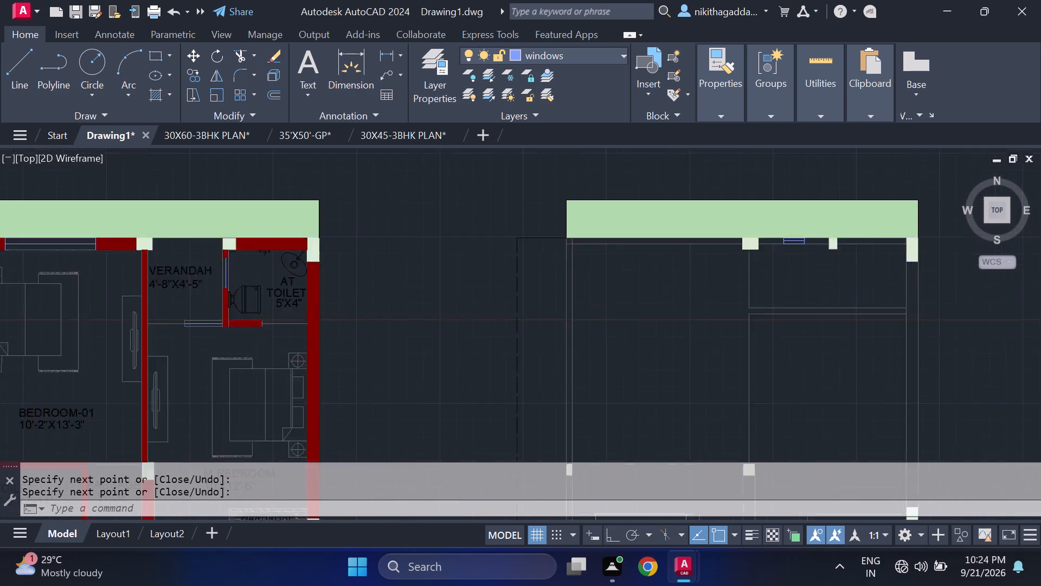
type("TR")
key("Return")
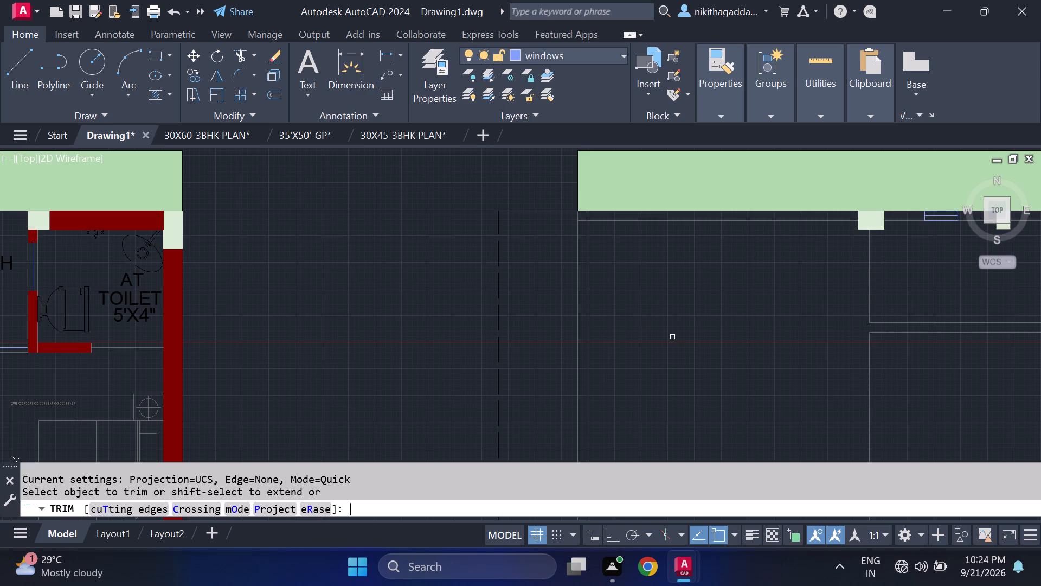
scroll(580, 216, "up", 3)
left_click_drag(627, 214, 583, 255)
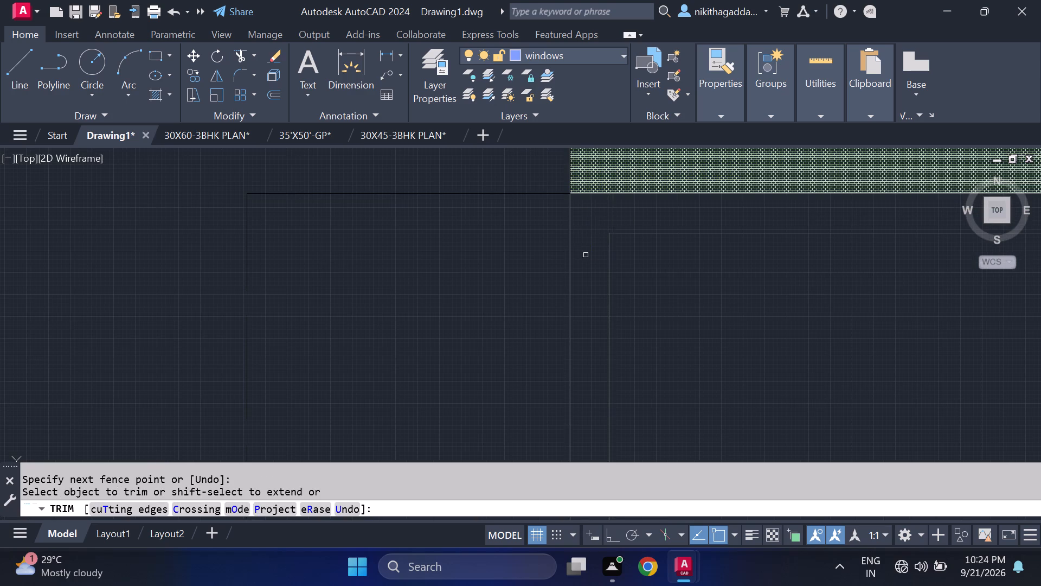
Examine the wall junctions, windows and stair area throughout the second floor plan for wall lines that still need trimming.
scroll(634, 291, "down", 4)
middle_click_drag(714, 392, 583, 332)
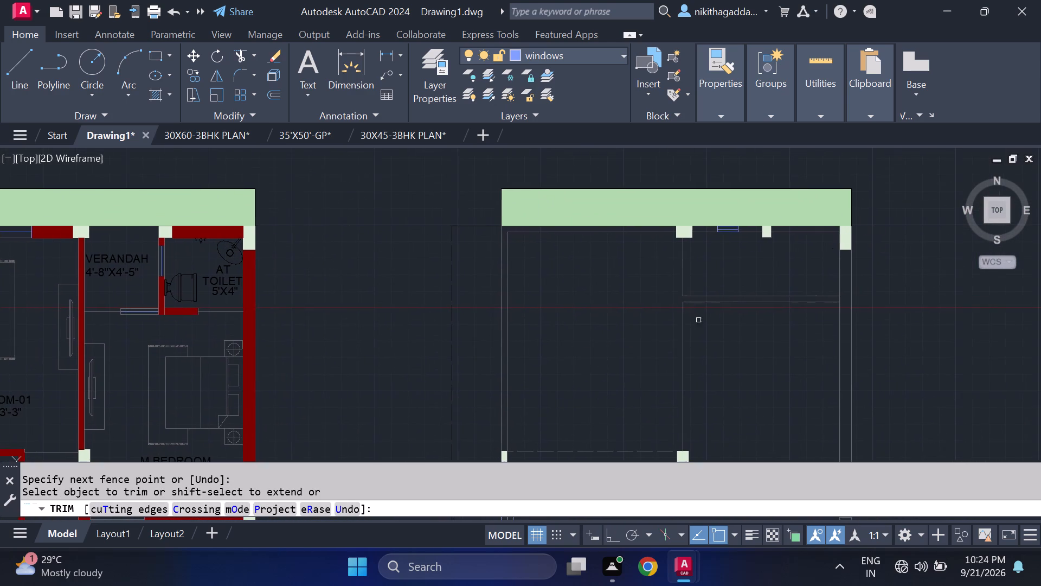
scroll(690, 276, "up", 1)
scroll(685, 298, "down", 2)
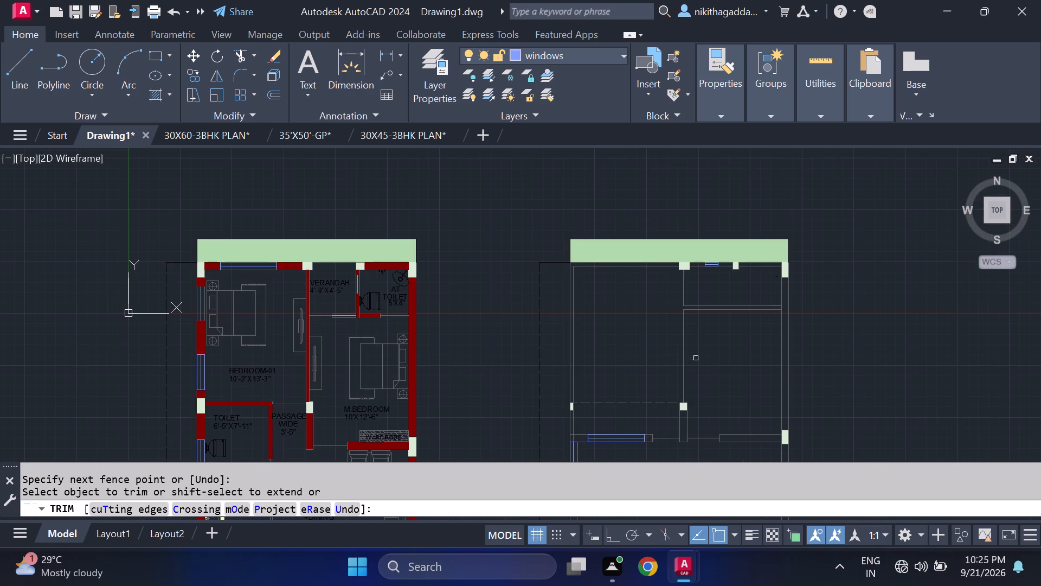
scroll(698, 384, "down", 1)
middle_click_drag(694, 404, 690, 276)
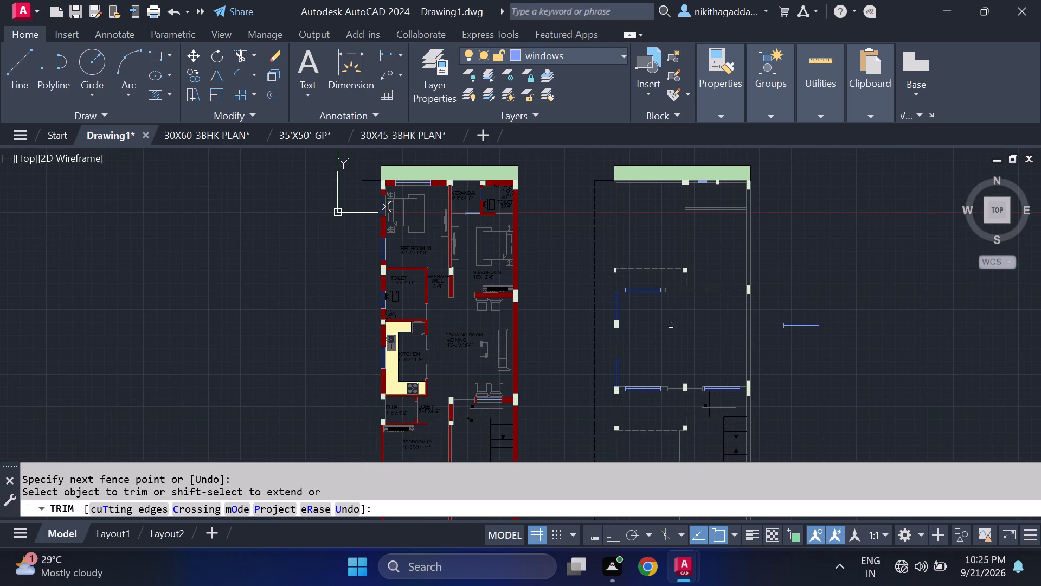
scroll(611, 289, "up", 6)
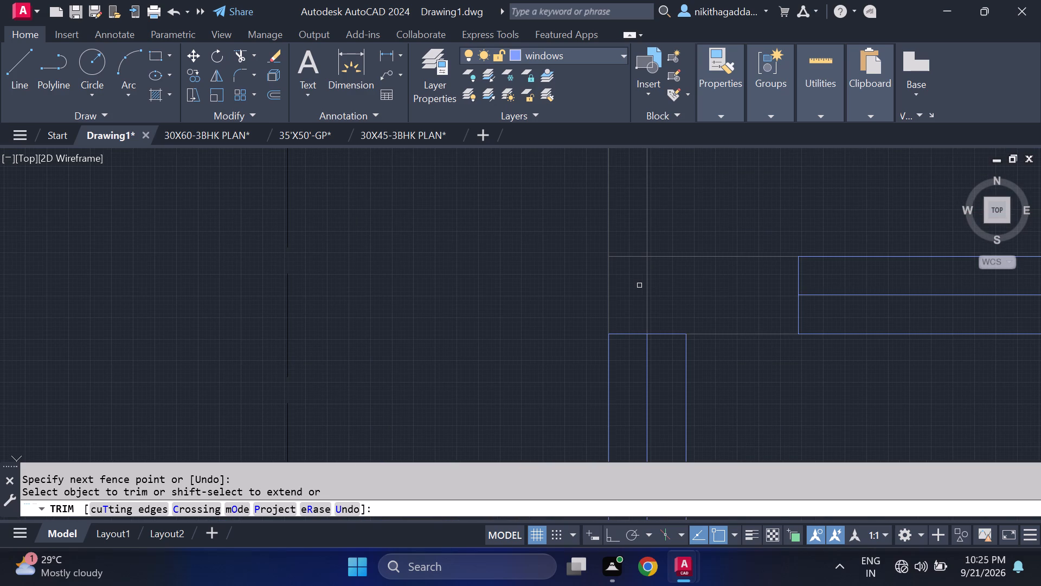
scroll(638, 291, "down", 4)
middle_click_drag(829, 373, 759, 257)
scroll(774, 302, "down", 1)
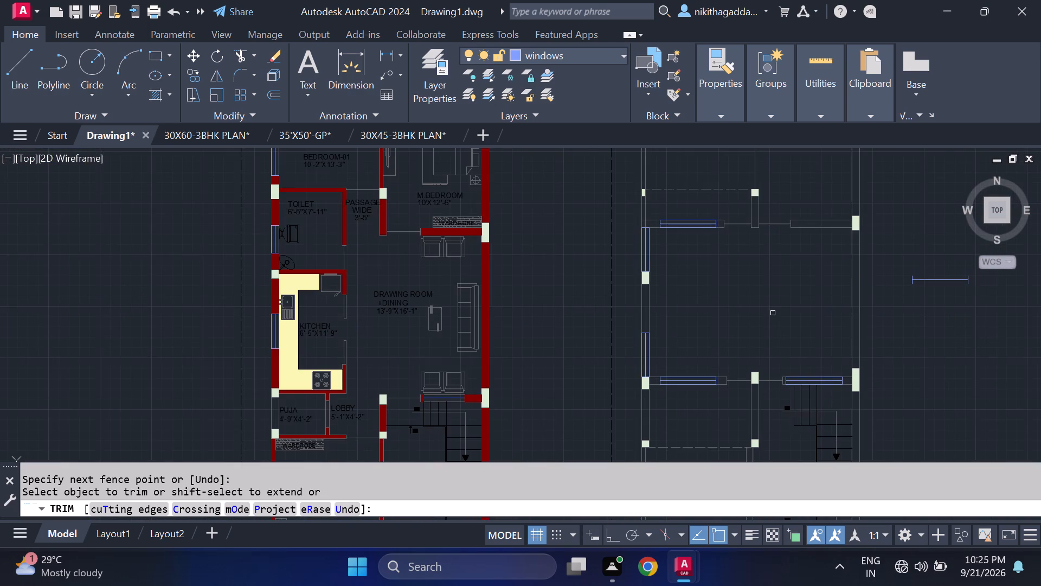
middle_click_drag(776, 315, 743, 143)
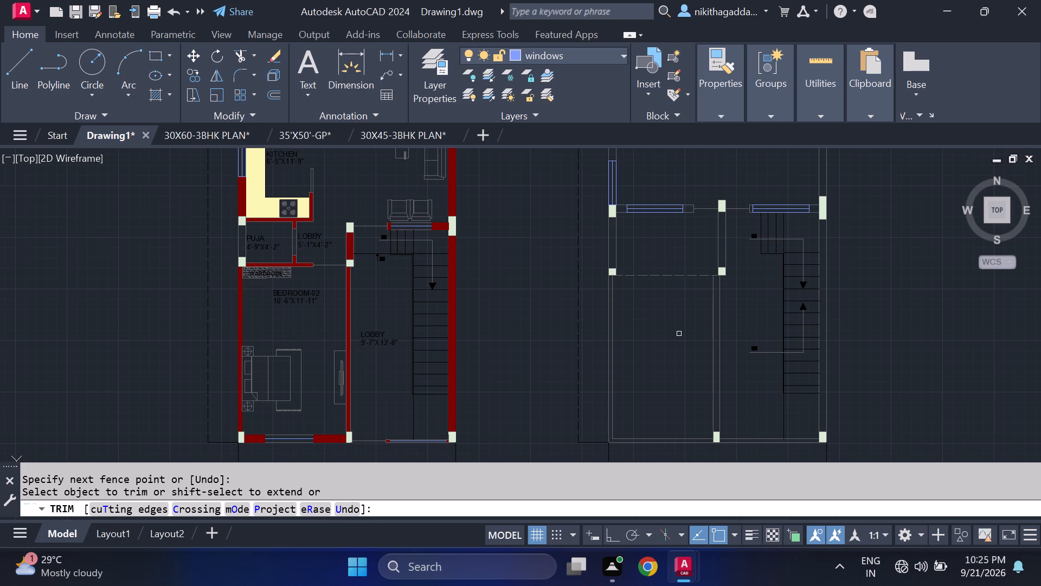
middle_click_drag(679, 328, 673, 412)
scroll(740, 269, "down", 2)
middle_click_drag(738, 231, 725, 343)
scroll(722, 335, "up", 2)
middle_click_drag(751, 262, 735, 402)
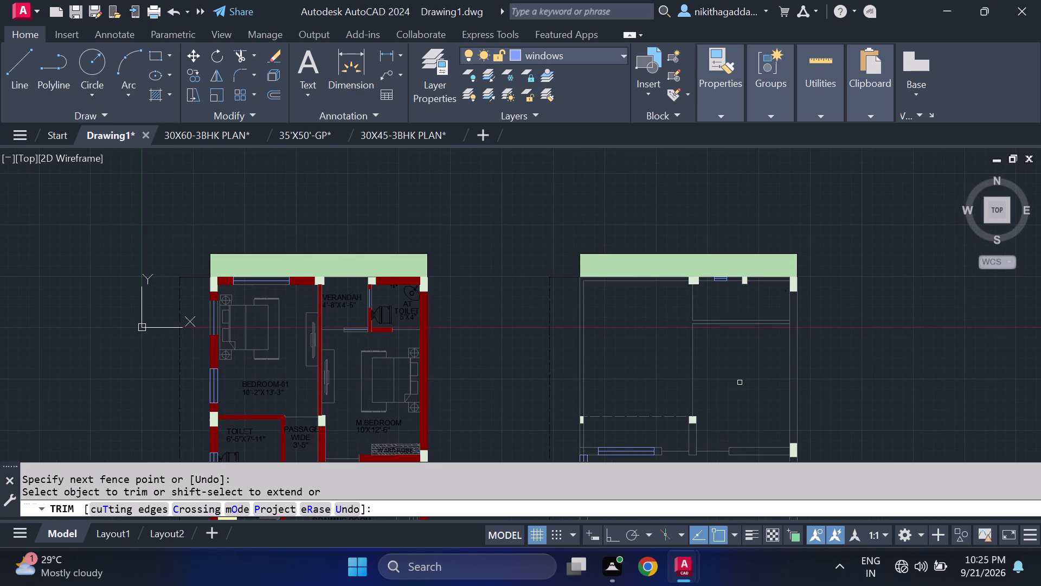
key("Escape")
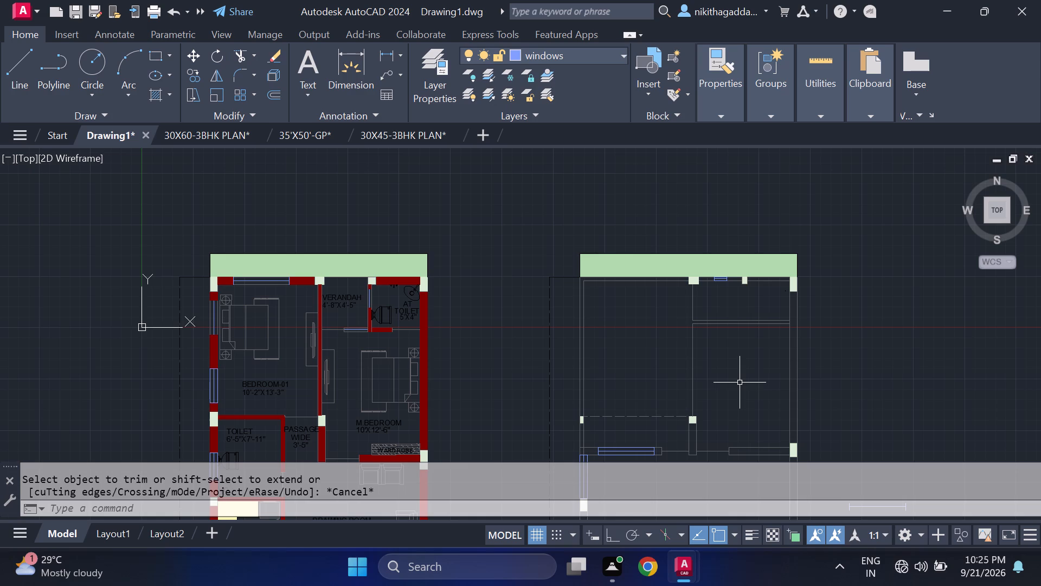
Offset the vertical partition line between the two upper rooms 4.5" toward the left room to give the wall its thickness.
type("OF")
key("Return")
type("4.5\"")
key("Return")
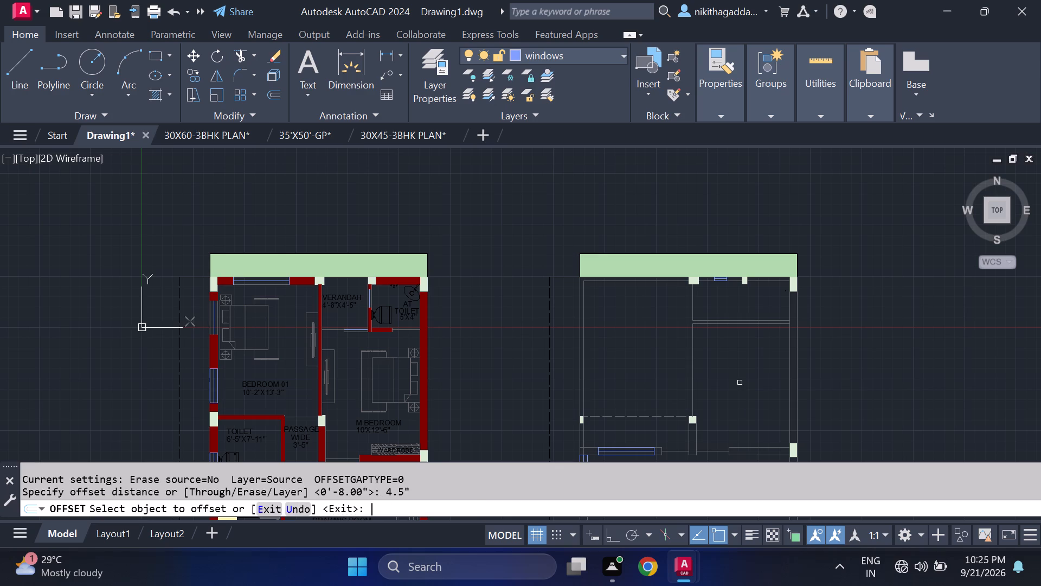
left_click(693, 362)
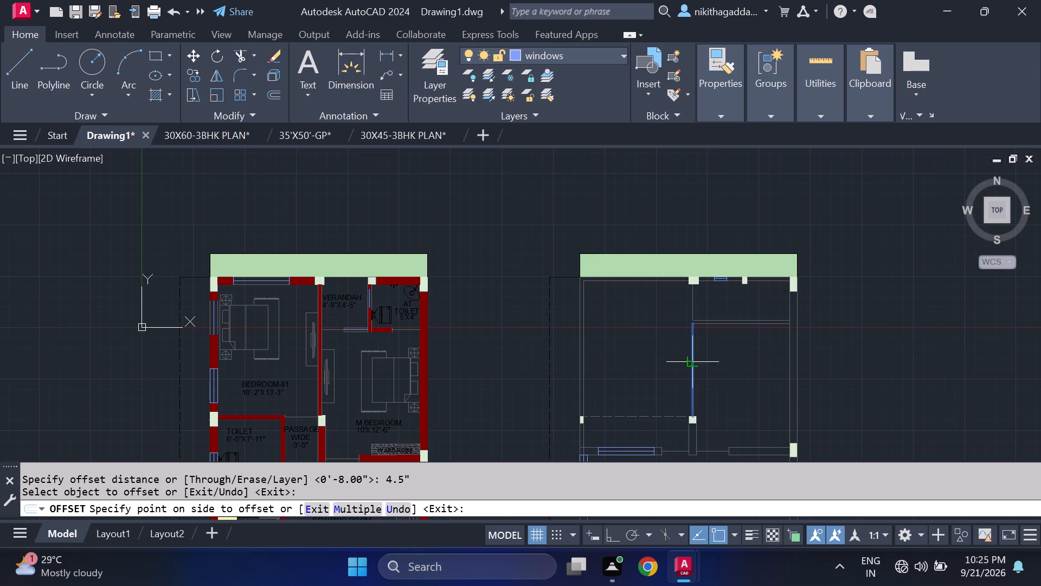
left_click(680, 366)
scroll(682, 409, "up", 3)
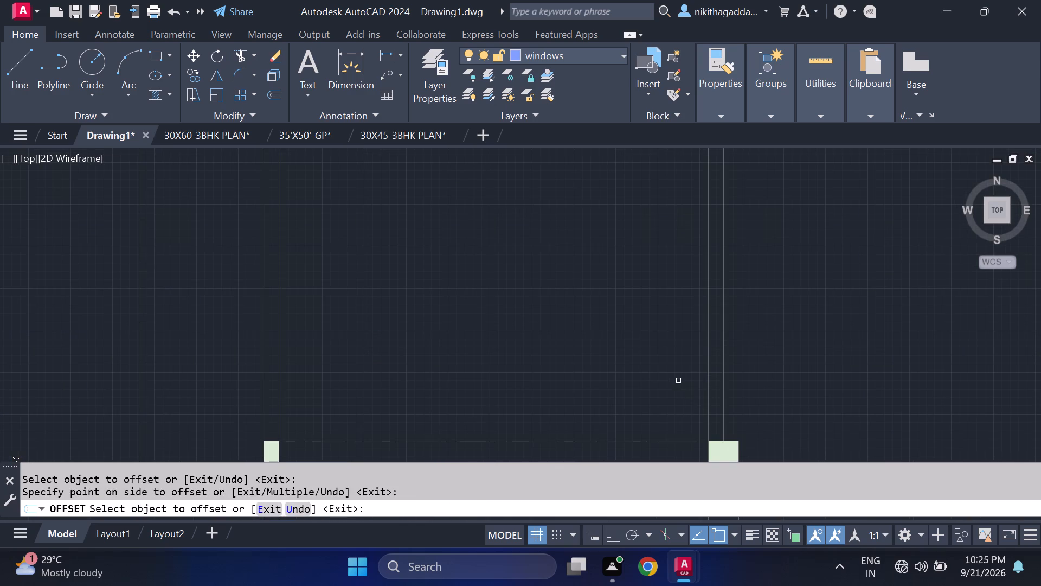
middle_click_drag(664, 364, 648, 286)
scroll(683, 334, "up", 1)
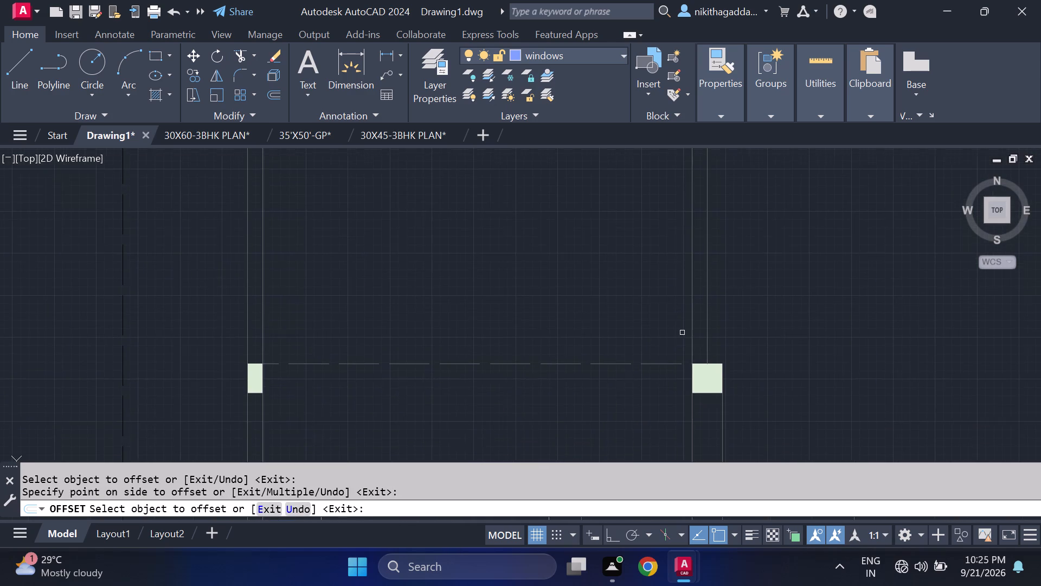
scroll(683, 334, "up", 1)
scroll(682, 329, "down", 4)
middle_click_drag(663, 265, 663, 348)
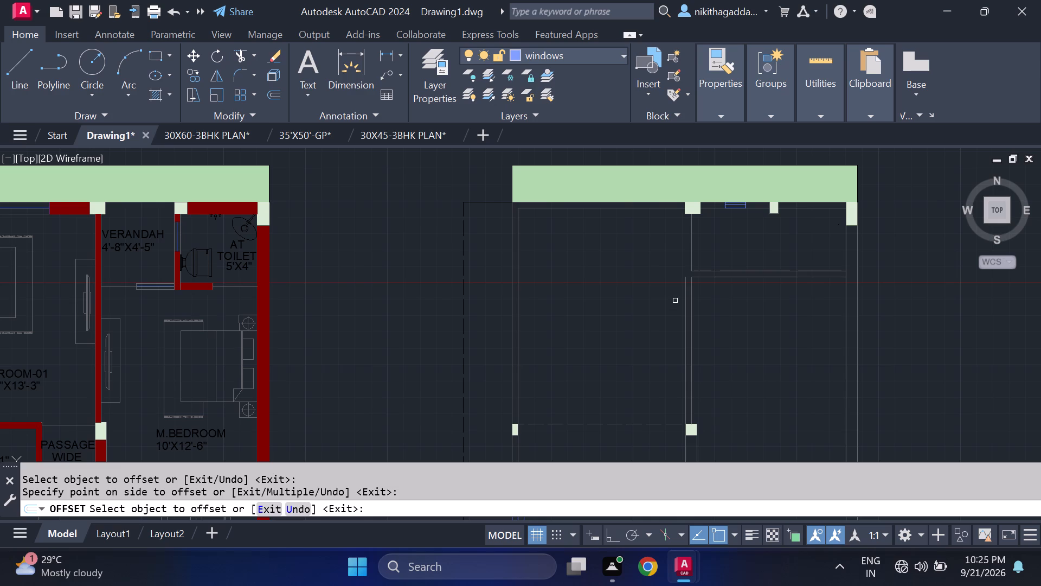
key("Escape")
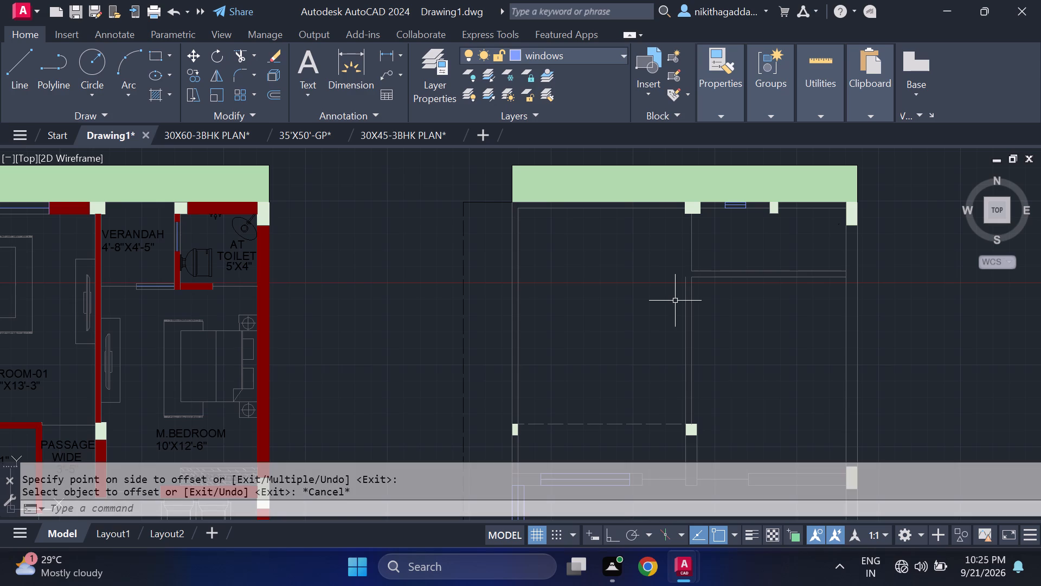
Extend the new offset partition line upward to the small column at the top outer wall.
type("EX")
key("Return")
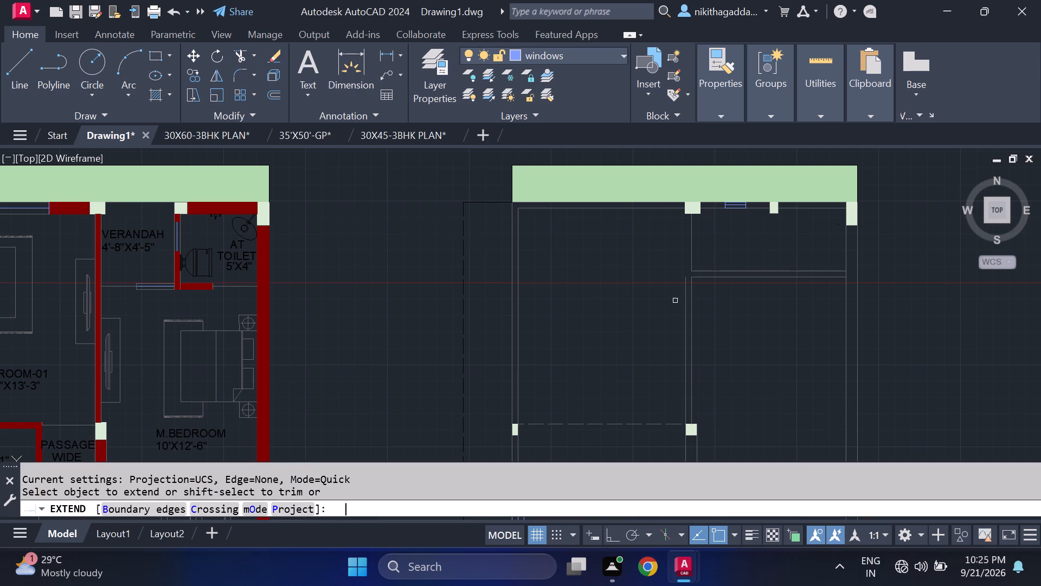
left_click(683, 303)
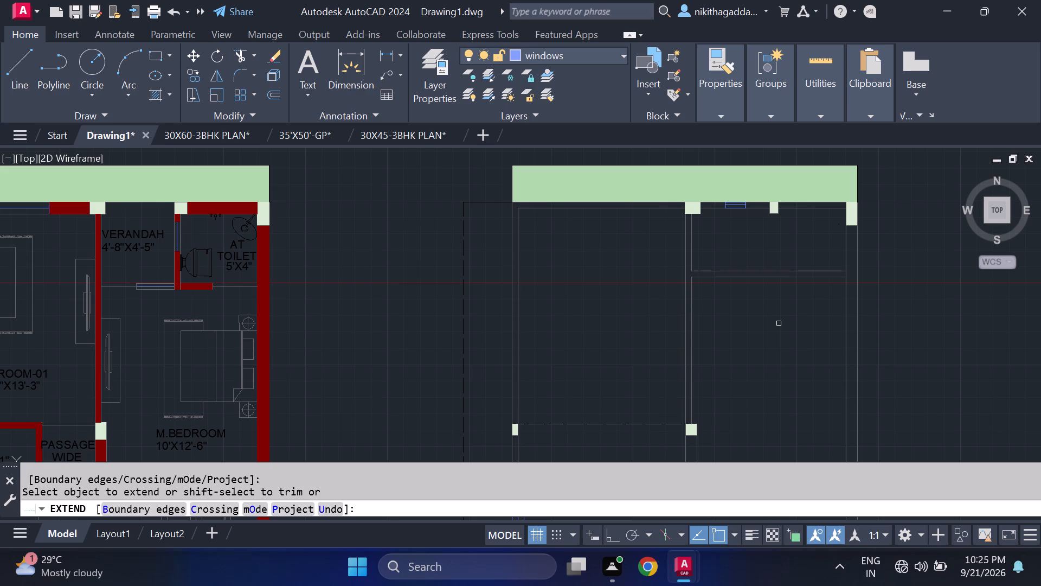
key("Escape")
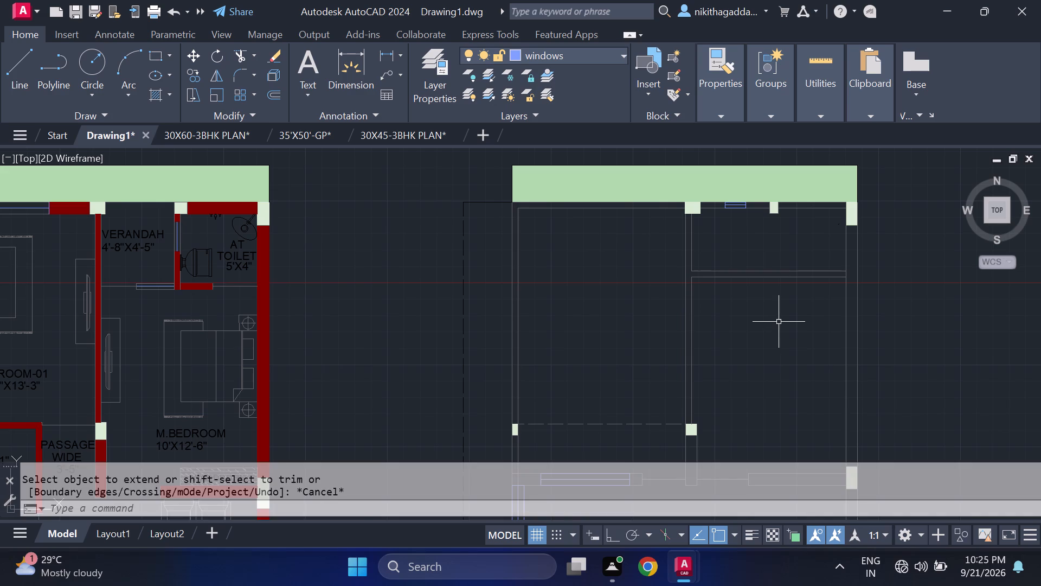
Make layer 0 current and solid-hatch the connected upper partition walls of the second plan with the colour set to ByLayer.
scroll(776, 320, "down", 2)
scroll(780, 340, "up", 2)
scroll(780, 340, "down", 1)
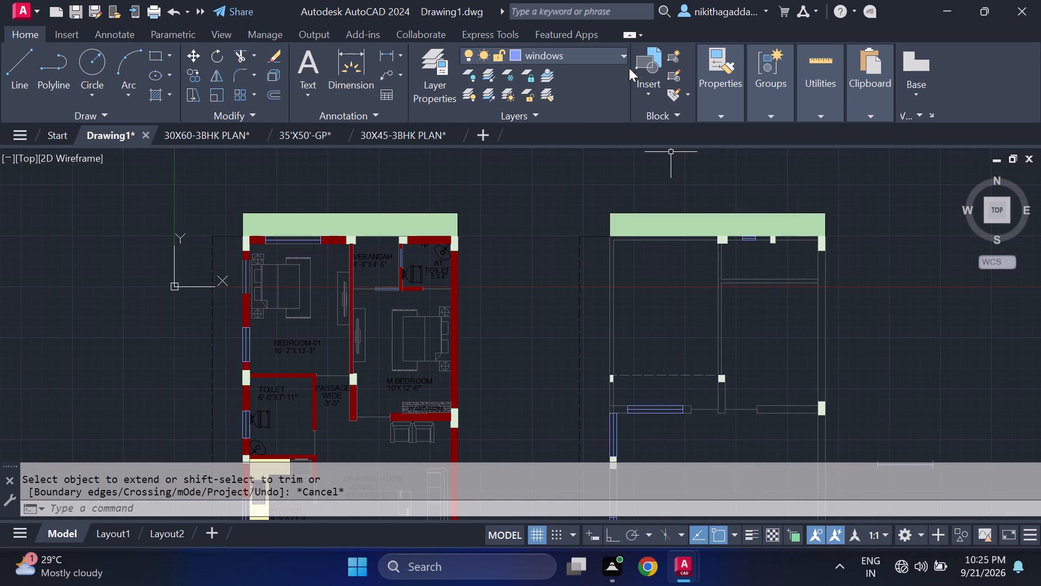
left_click(609, 53)
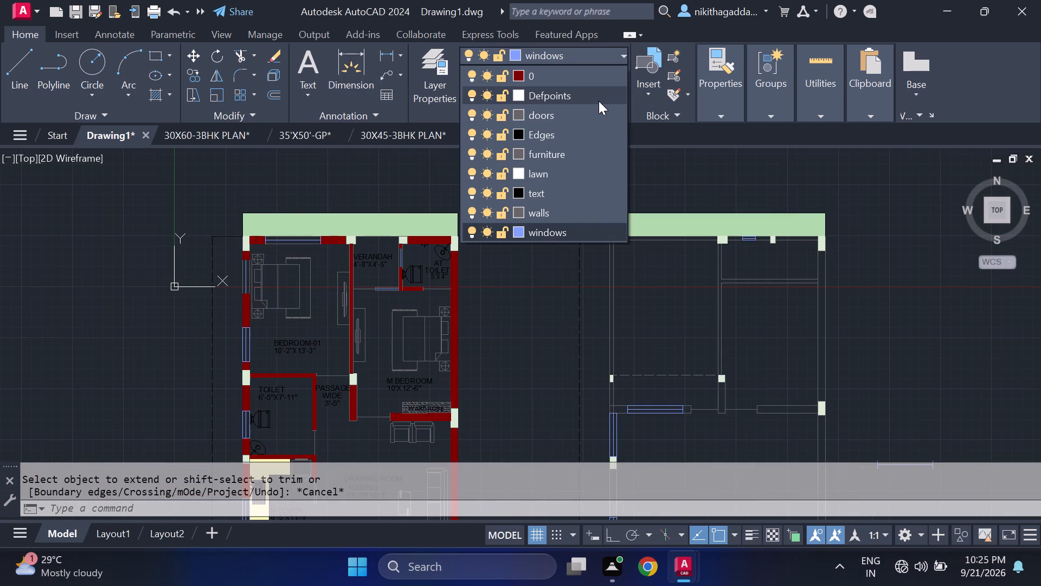
left_click(594, 79)
type("HATCH")
key("Return")
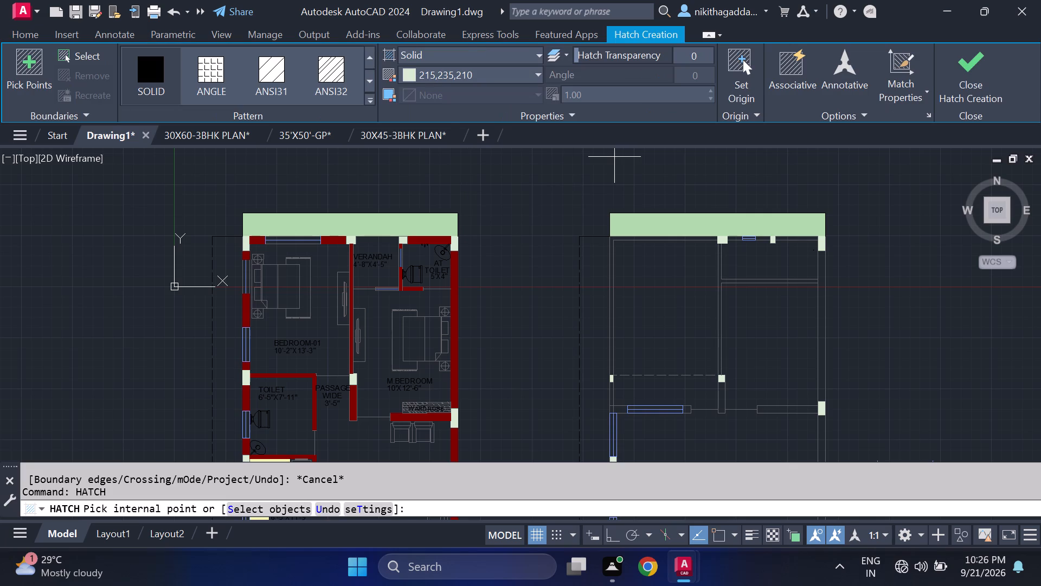
left_click(492, 71)
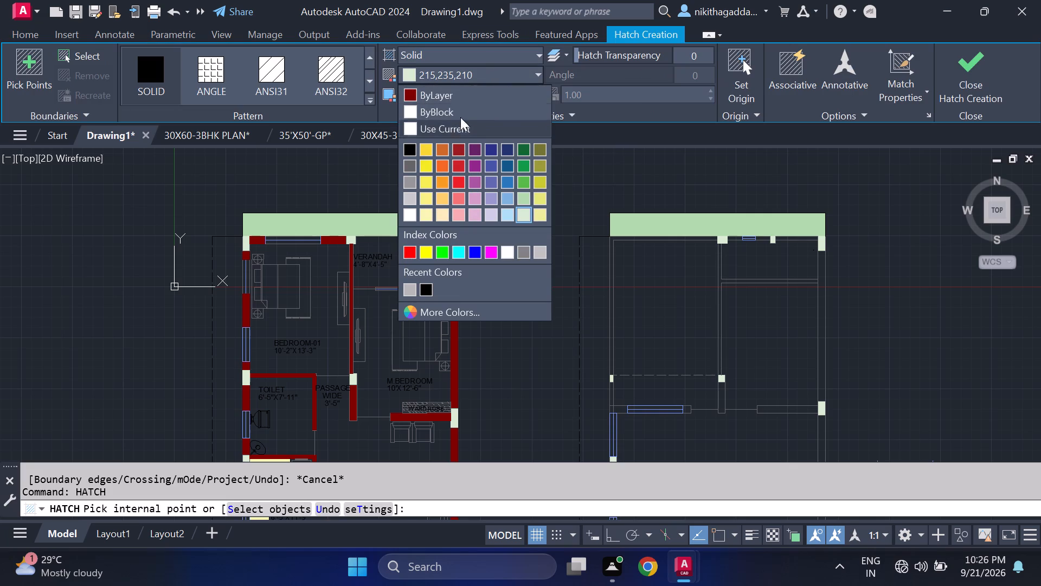
left_click(478, 97)
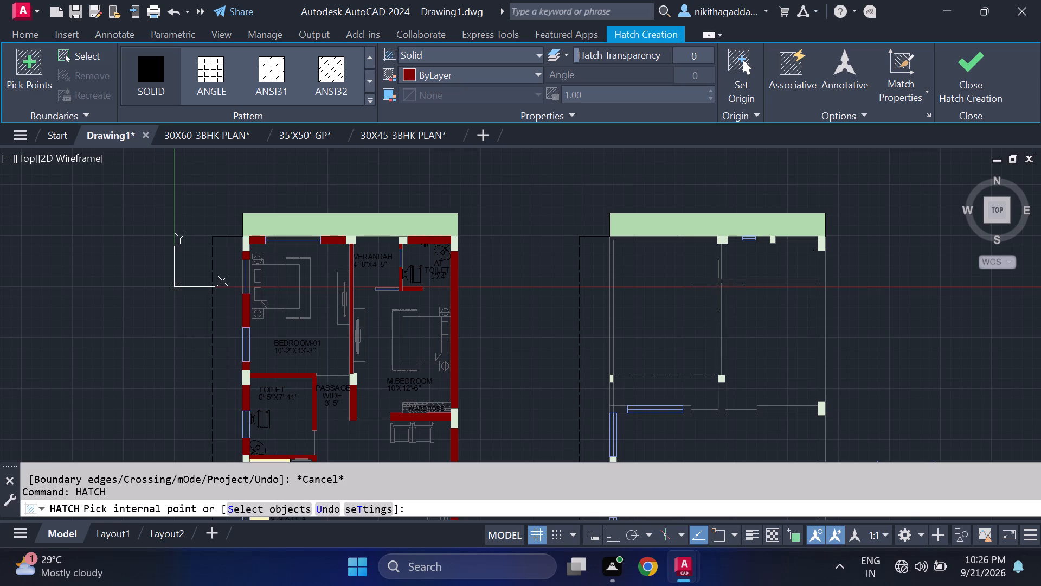
scroll(721, 286, "up", 2)
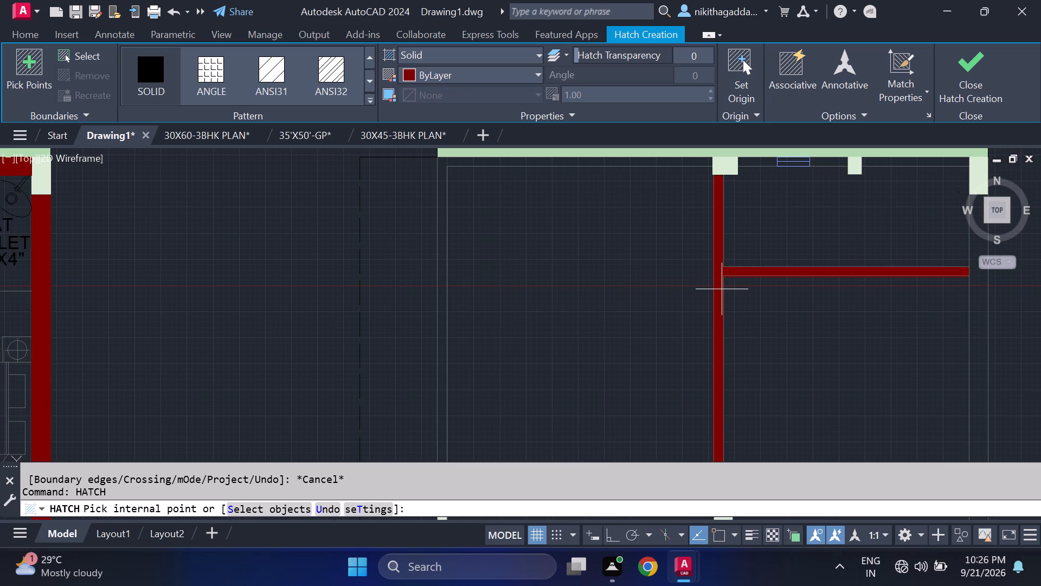
left_click(722, 289)
scroll(741, 303, "down", 3)
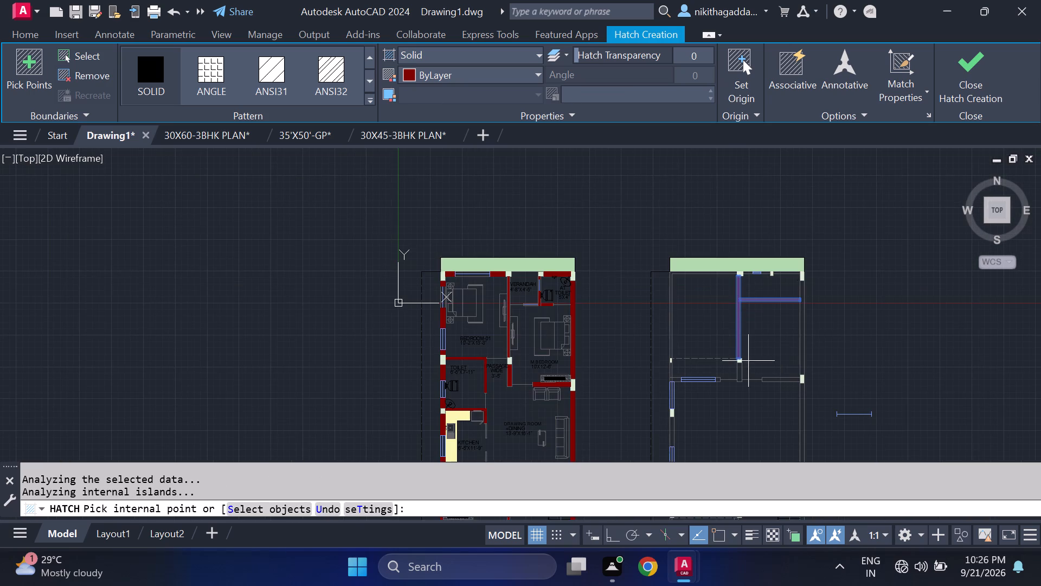
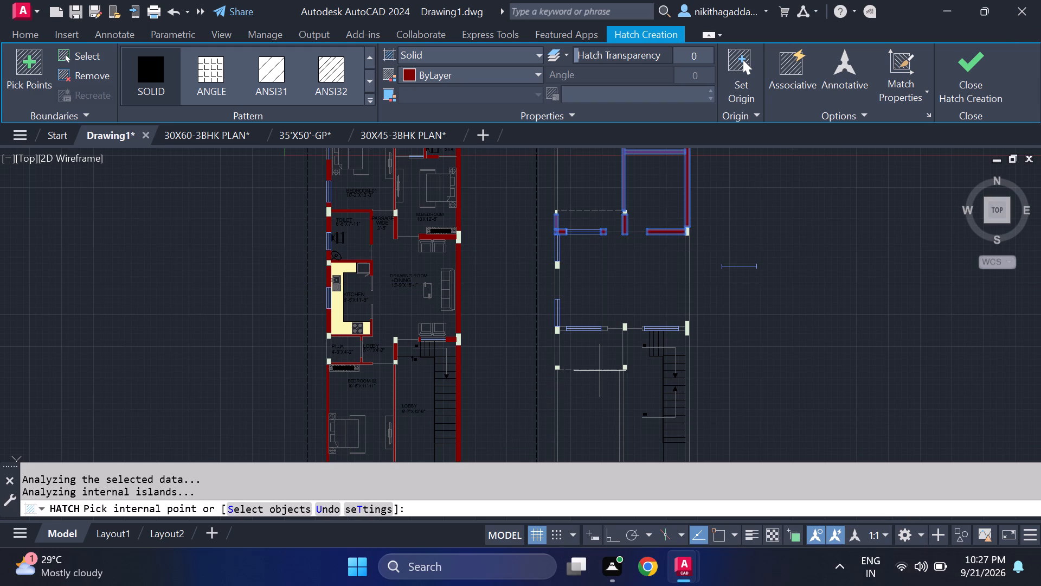
Add solid hatch to both side walls of the second plan's central hall and the wall stubs flanking its lower-left window.
scroll(546, 279, "up", 2)
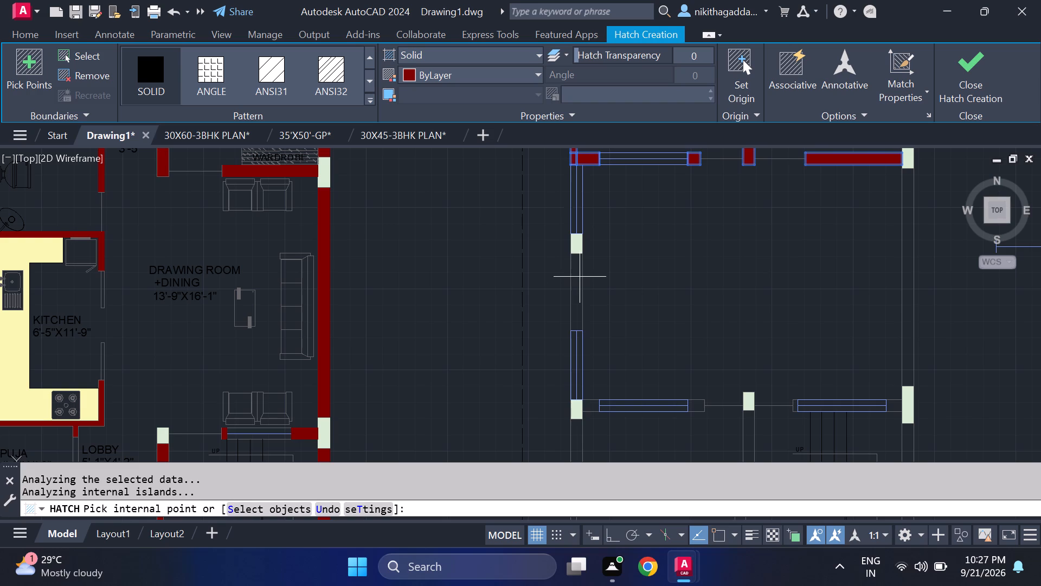
left_click(580, 276)
left_click(907, 282)
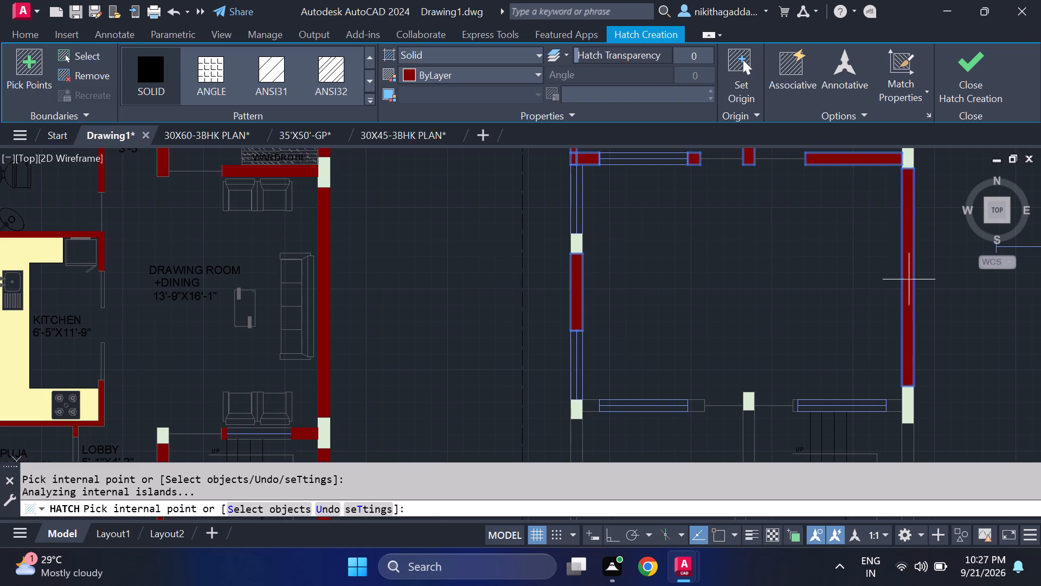
scroll(909, 281, "down", 2)
middle_click_drag(885, 311, 844, 256)
scroll(730, 317, "up", 1)
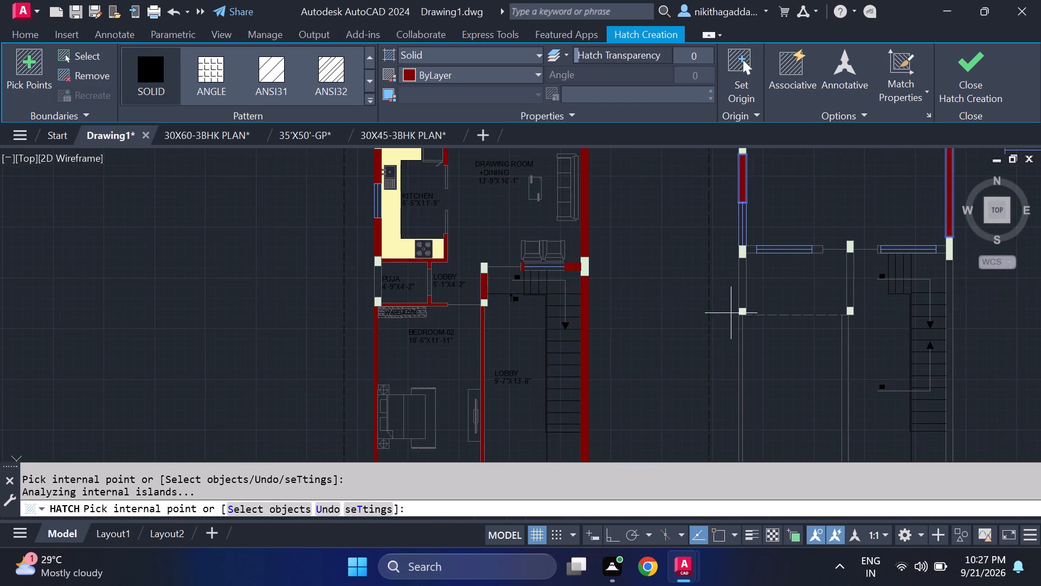
scroll(749, 247, "up", 3)
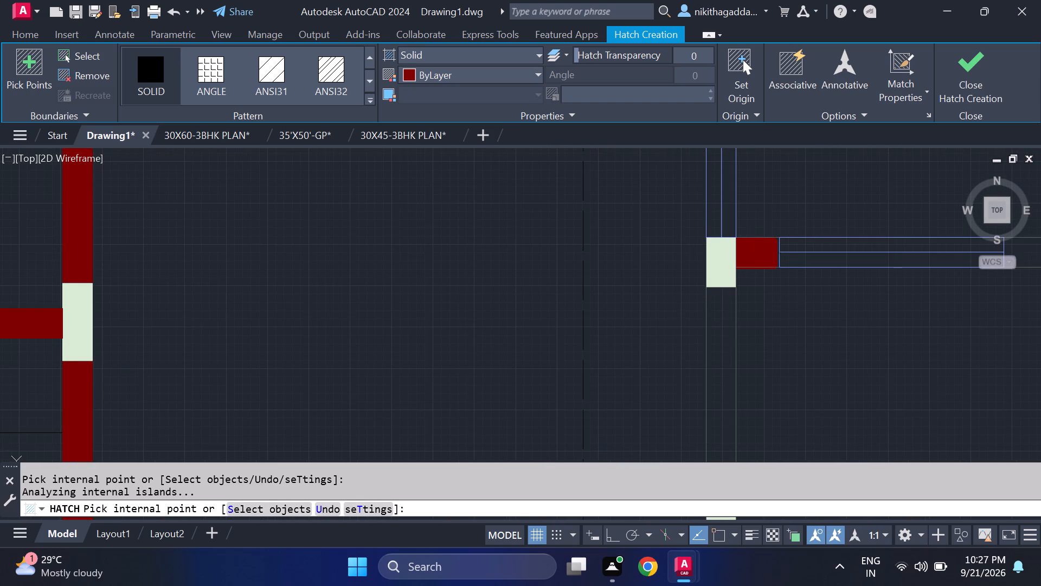
left_click(754, 256)
middle_click_drag(829, 294, 711, 361)
left_click(914, 320)
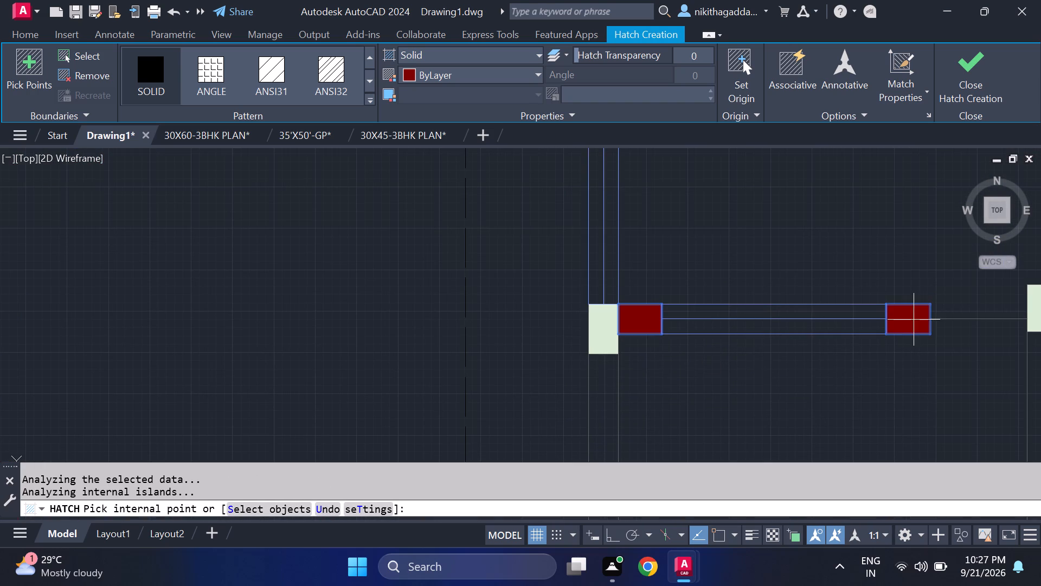
Hatch the column-to-column walls below the hall, the long partition beside the stair lobby, and the outer wall along the stairs.
scroll(899, 328, "down", 2)
middle_click_drag(844, 411, 786, 330)
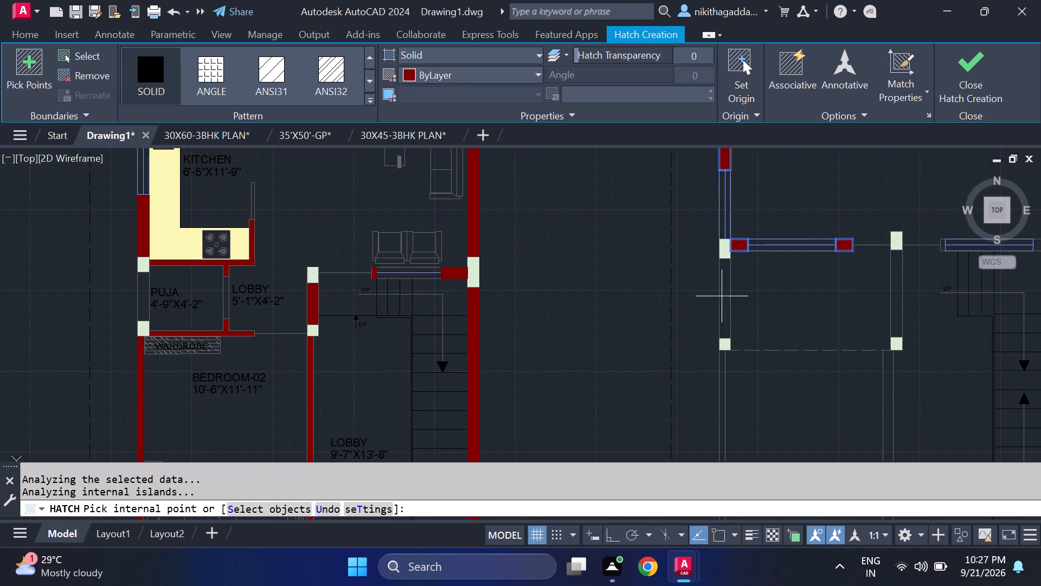
left_click(724, 292)
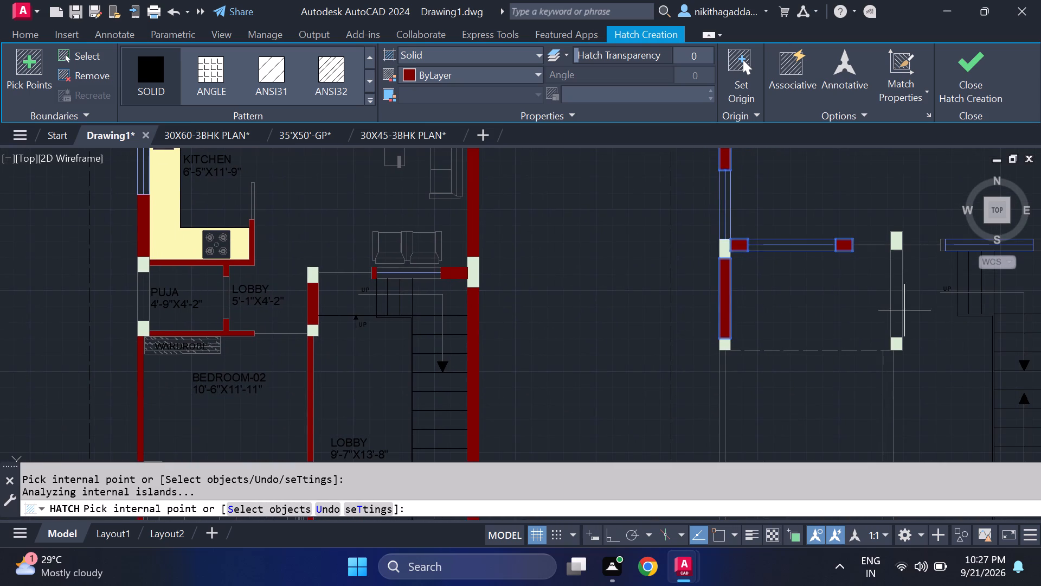
left_click(897, 308)
scroll(897, 308, "down", 3)
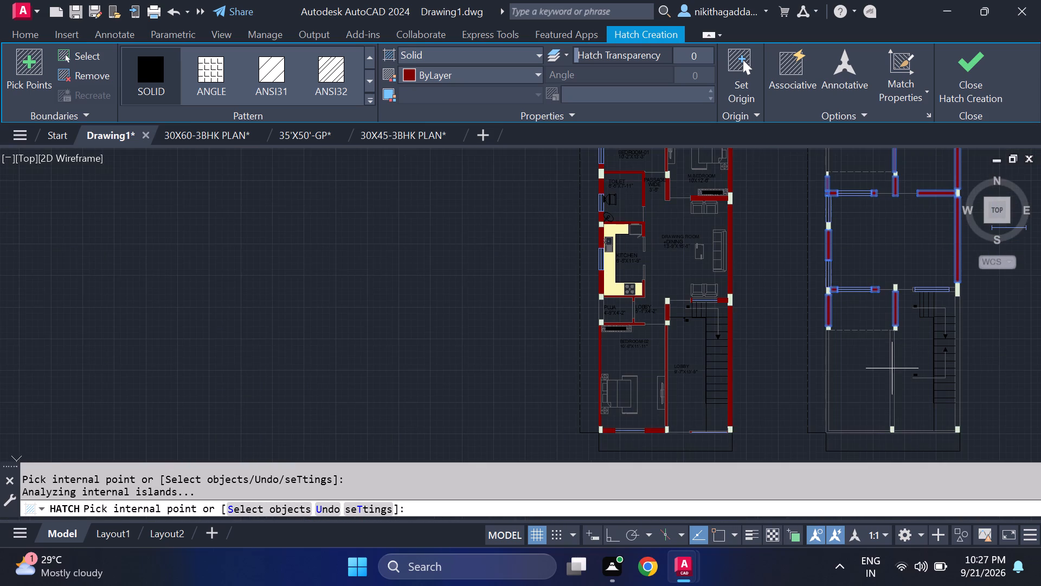
middle_click_drag(889, 368, 813, 341)
scroll(813, 348, "up", 2)
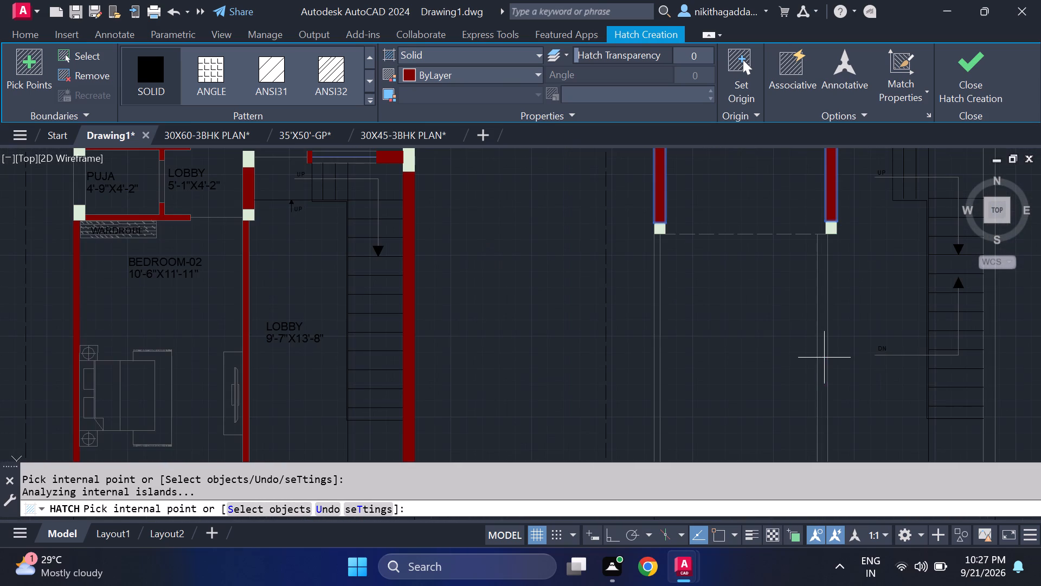
left_click(824, 358)
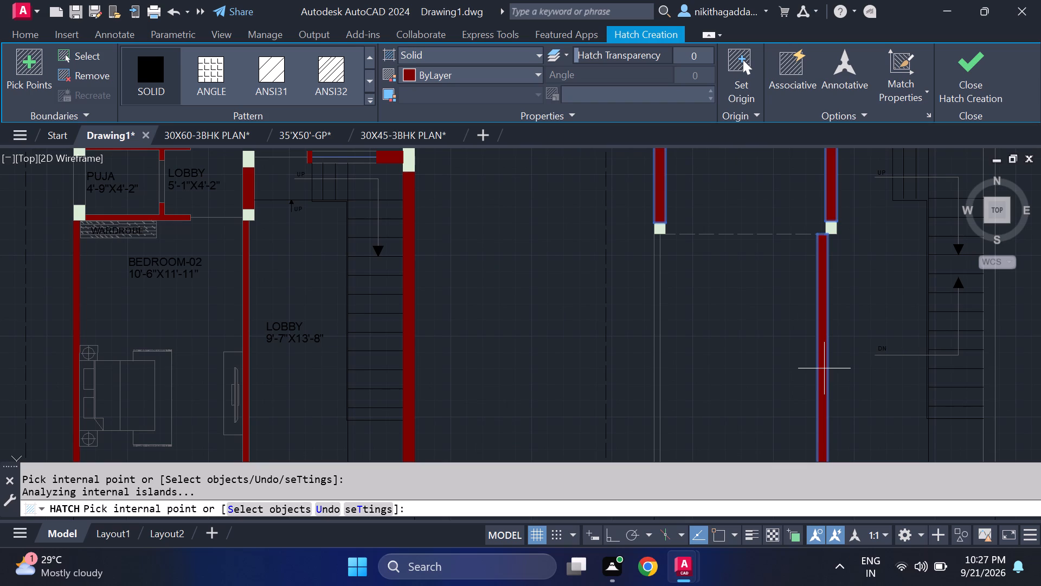
scroll(788, 367, "down", 2)
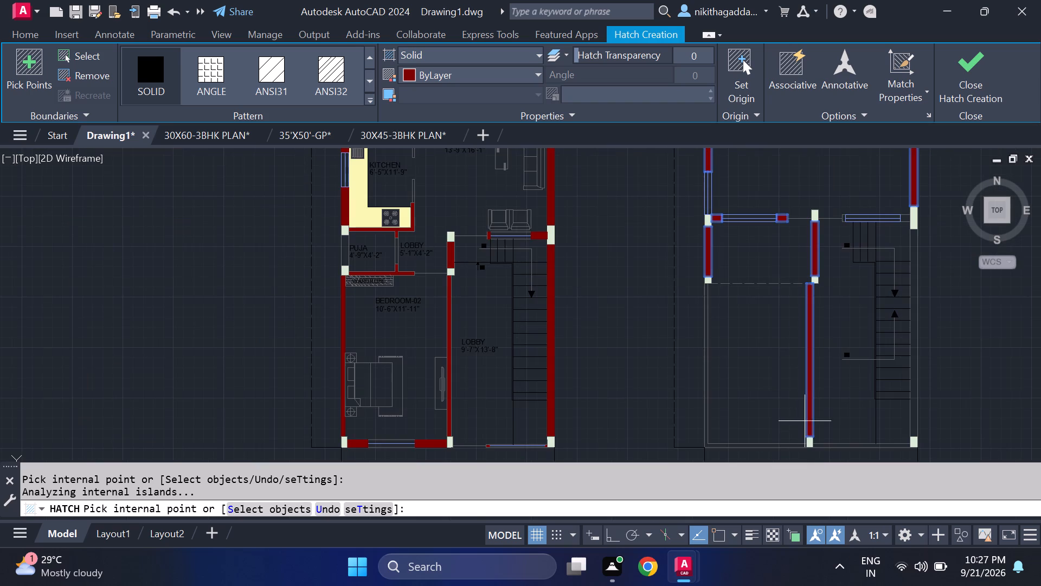
middle_click_drag(817, 400, 716, 372)
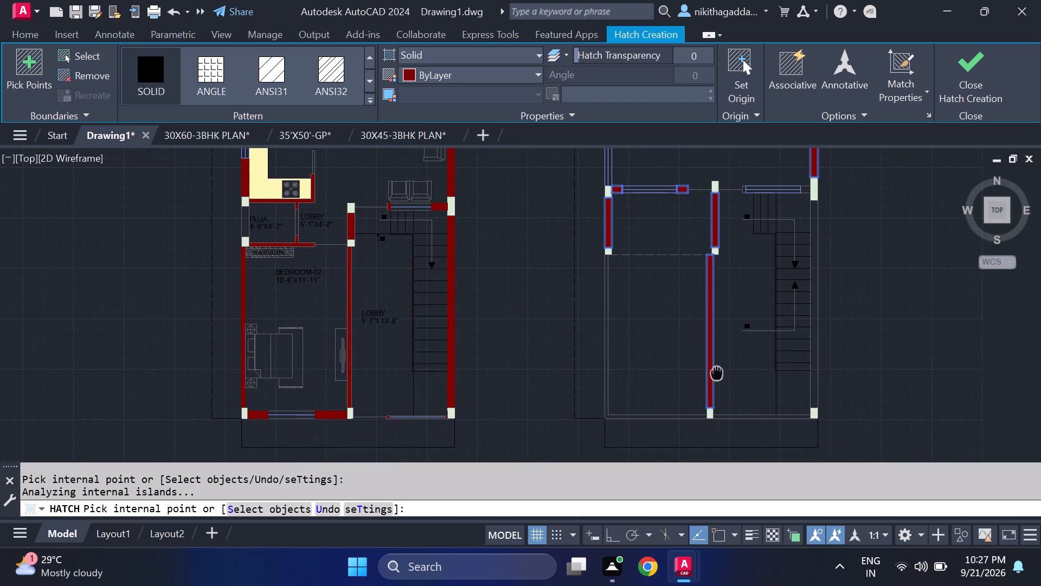
middle_click_drag(716, 372, 685, 409)
left_click(785, 338)
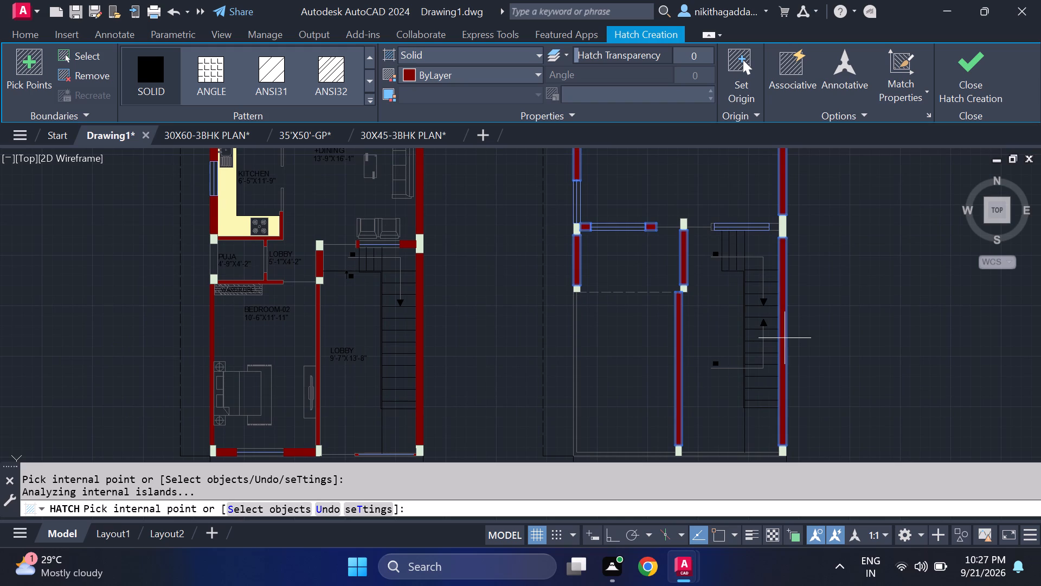
Hatch the two short wall pieces flanking the window above the staircase in the second plan.
middle_click_drag(787, 345, 802, 403)
middle_click_drag(802, 403, 805, 417)
scroll(780, 296, "up", 1)
left_click(800, 303)
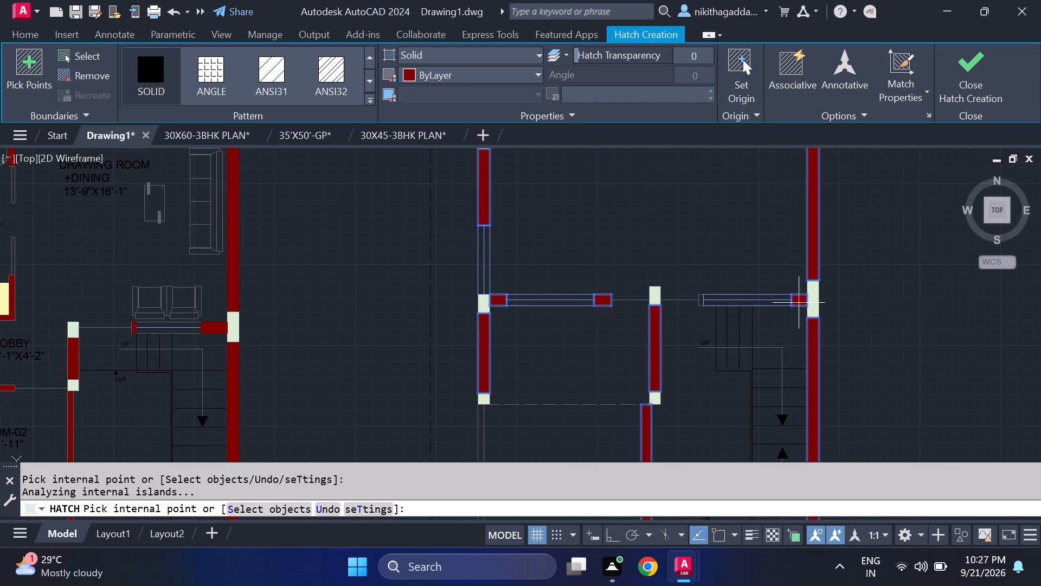
left_click(699, 299)
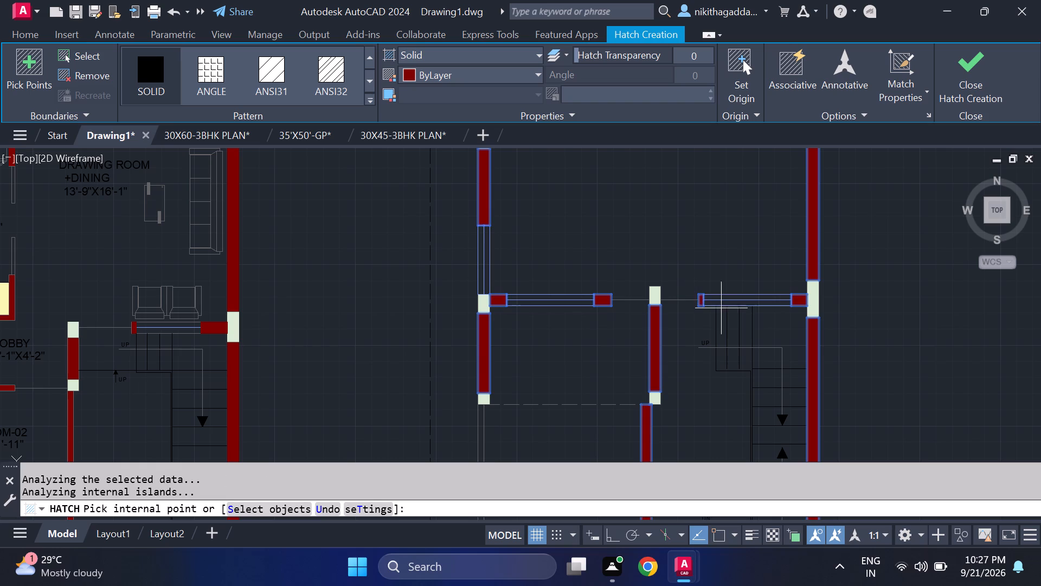
Hatch the top outer wall segments around the small window and up to the corner column, and finish the hatch.
scroll(799, 342, "down", 1)
scroll(840, 365, "down", 1)
middle_click_drag(841, 353, 838, 350)
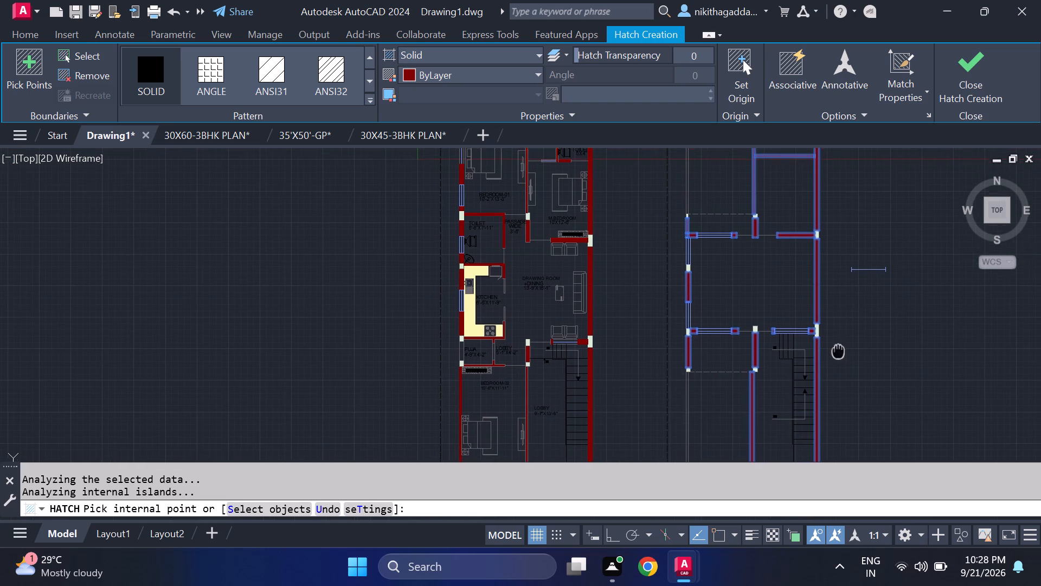
middle_click_drag(838, 350, 812, 397)
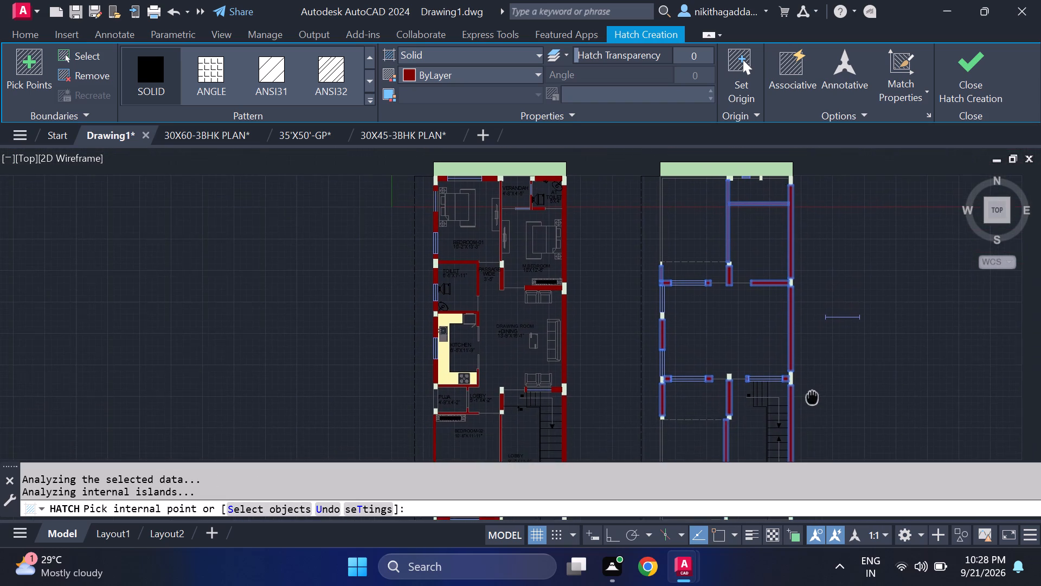
middle_click_drag(812, 397, 828, 443)
scroll(753, 216, "up", 4)
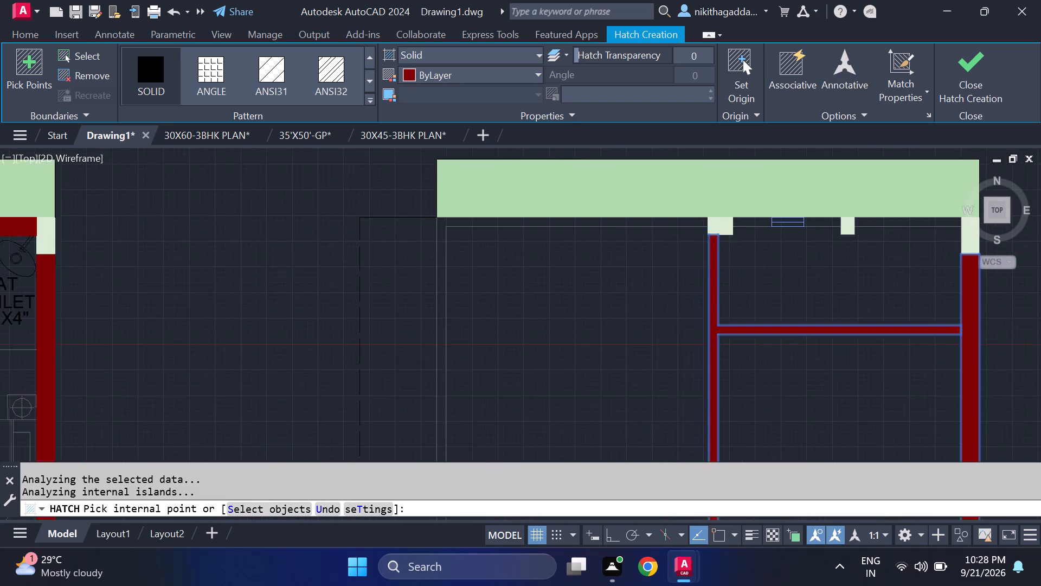
left_click(760, 200)
left_click(872, 204)
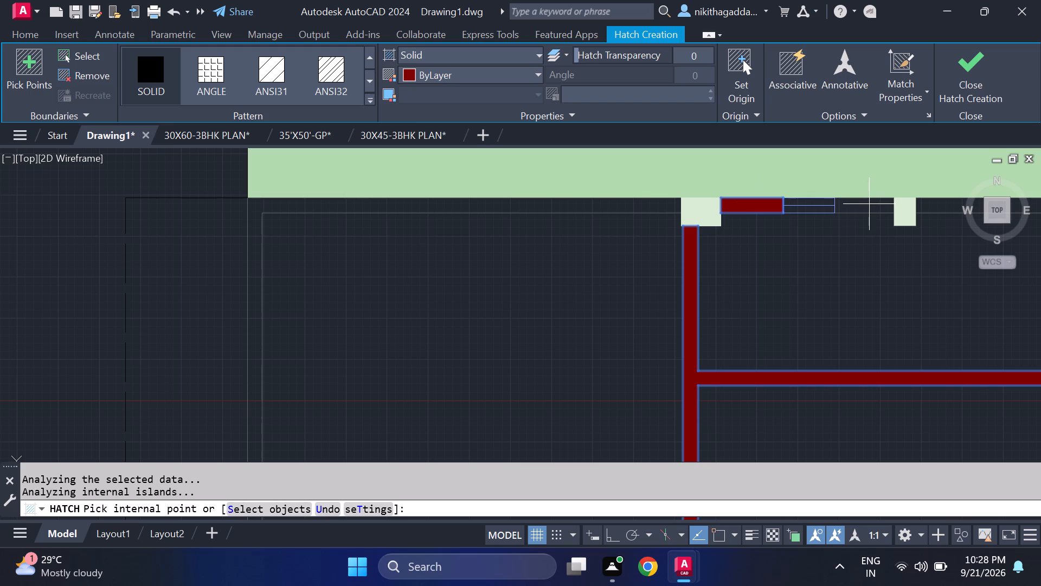
scroll(858, 252, "down", 1)
middle_click_drag(855, 262, 795, 310)
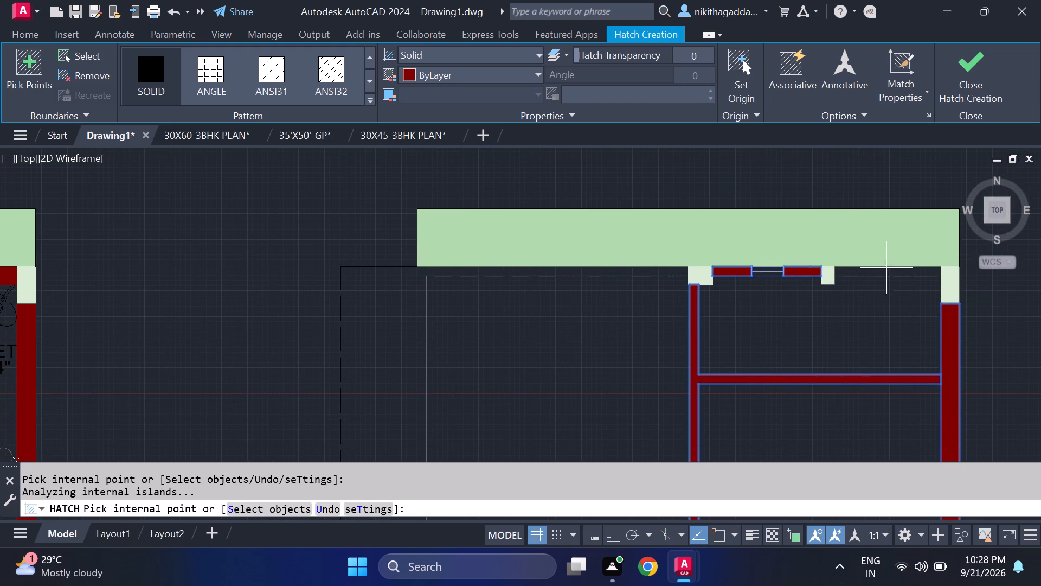
left_click(886, 273)
left_click_drag(979, 74, 979, 80)
Copy the long sofa from the first plan's drawing room to the second plan's central hall, near its outer wall opposite the windows.
scroll(863, 366, "down", 4)
middle_click_drag(858, 398, 822, 316)
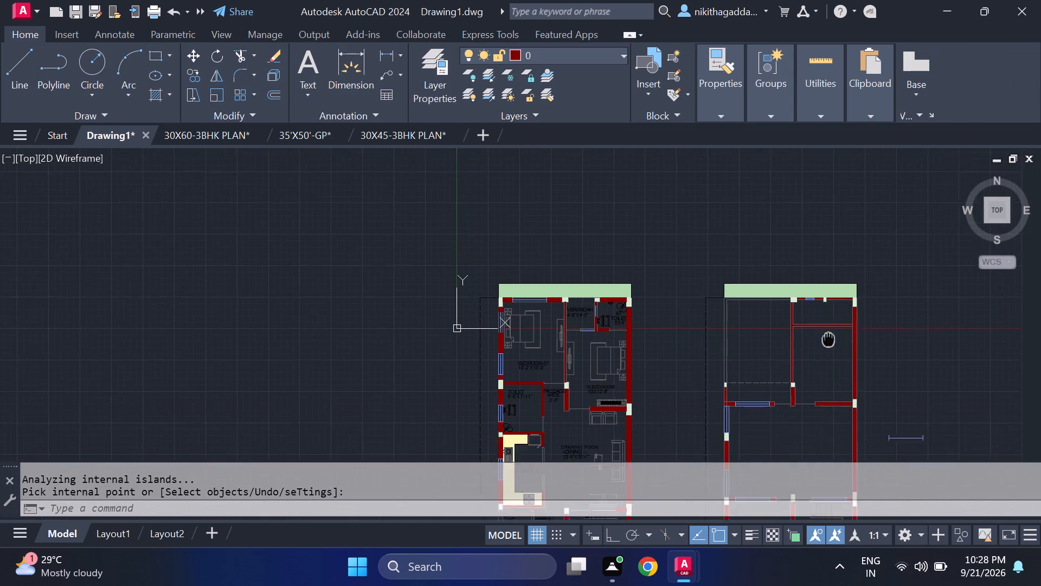
middle_click_drag(822, 316, 811, 272)
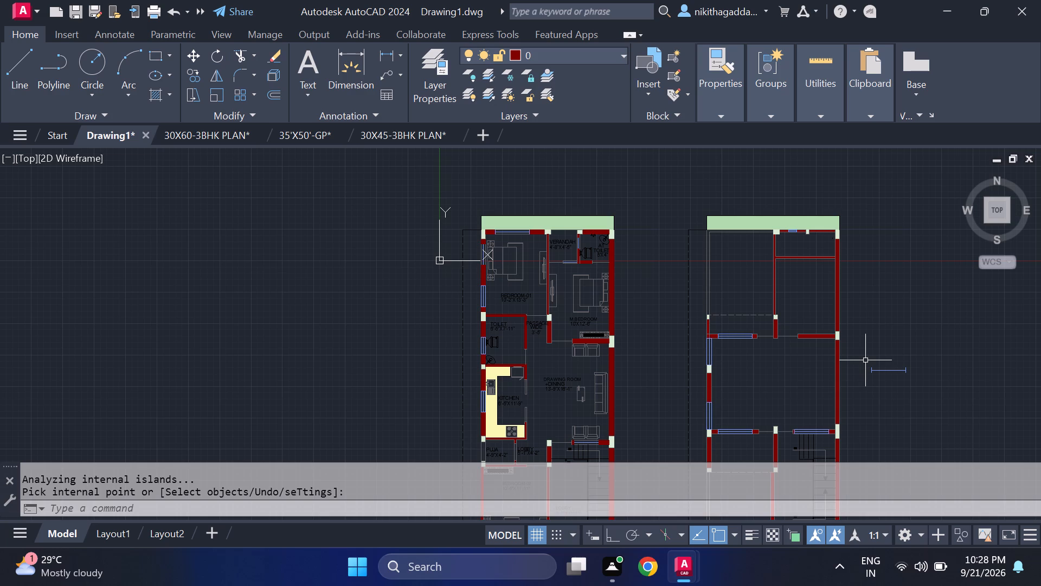
scroll(865, 362, "up", 1)
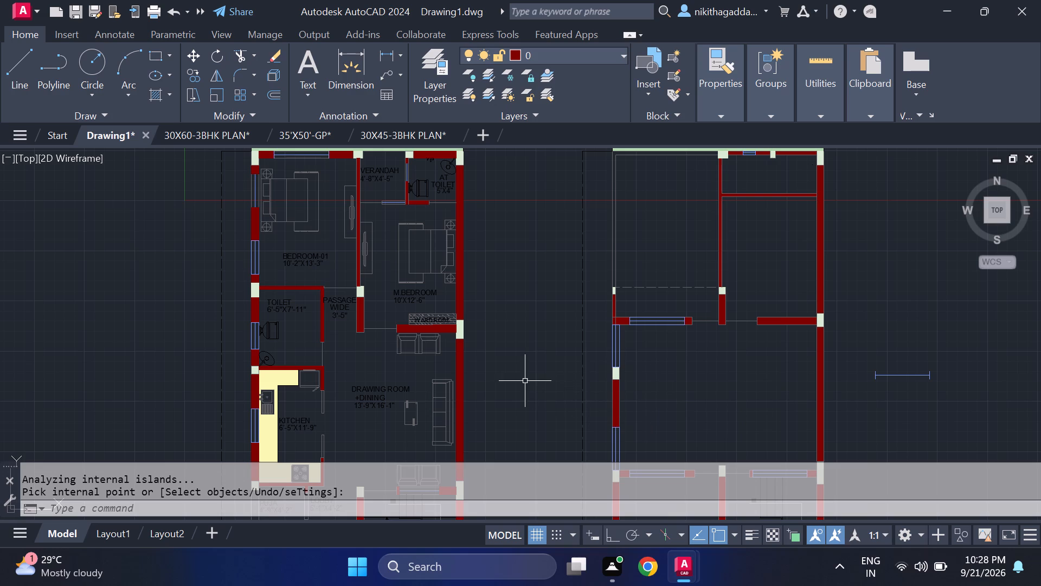
middle_click_drag(453, 379, 490, 313)
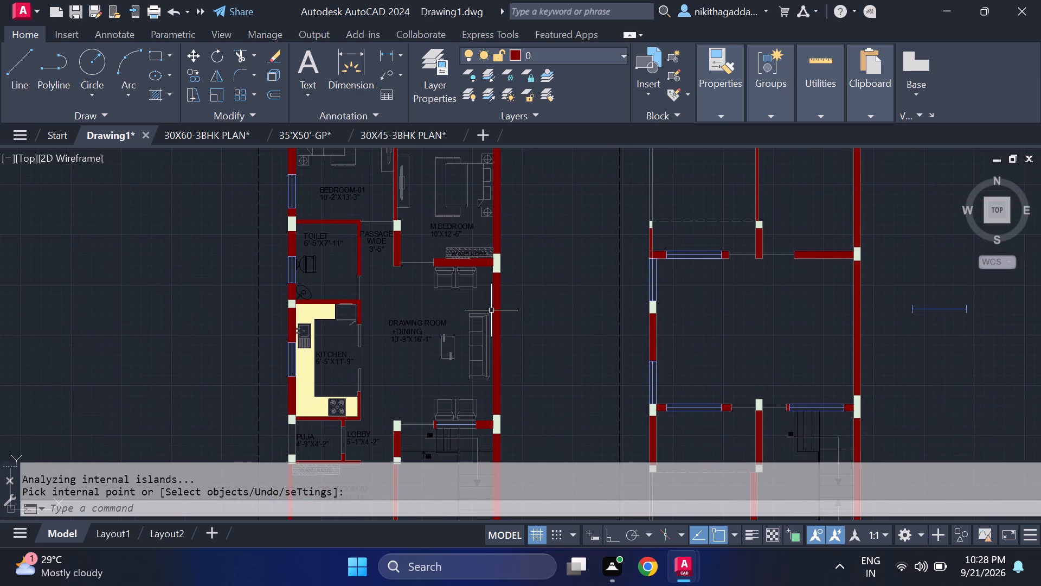
scroll(465, 342, "up", 1)
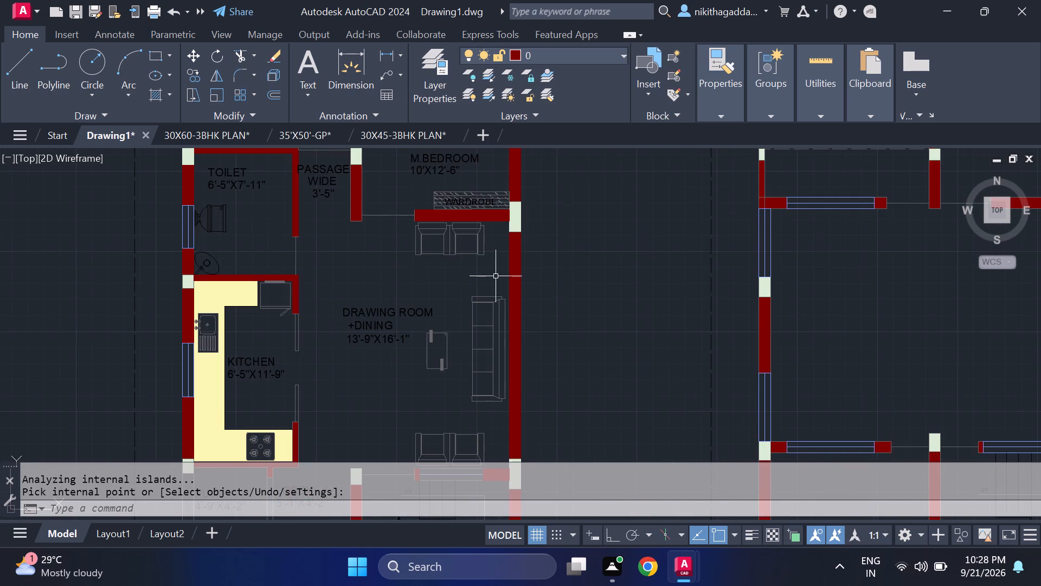
left_click(503, 281)
left_click(457, 410)
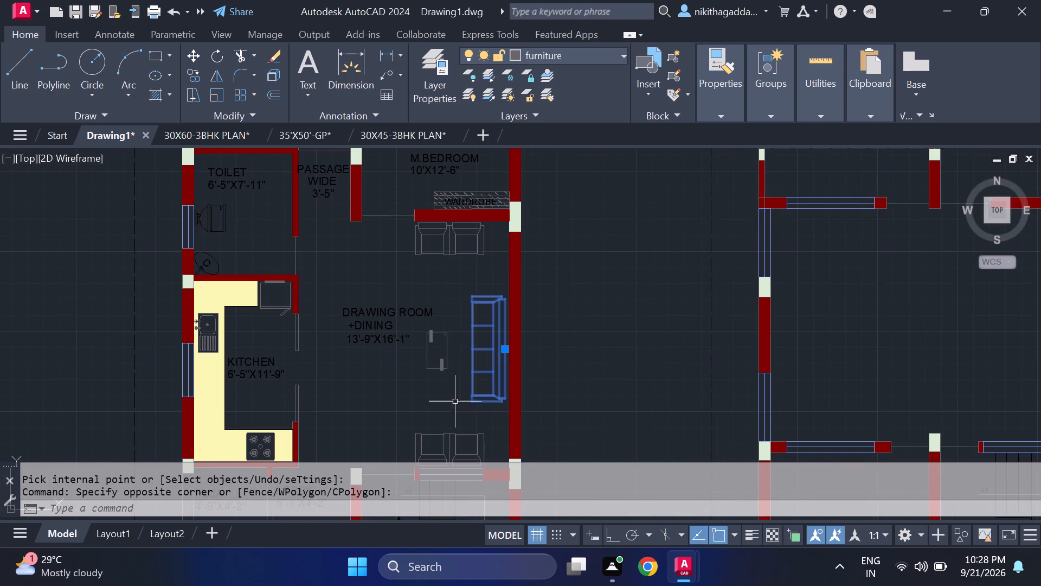
type("CO")
key("Return")
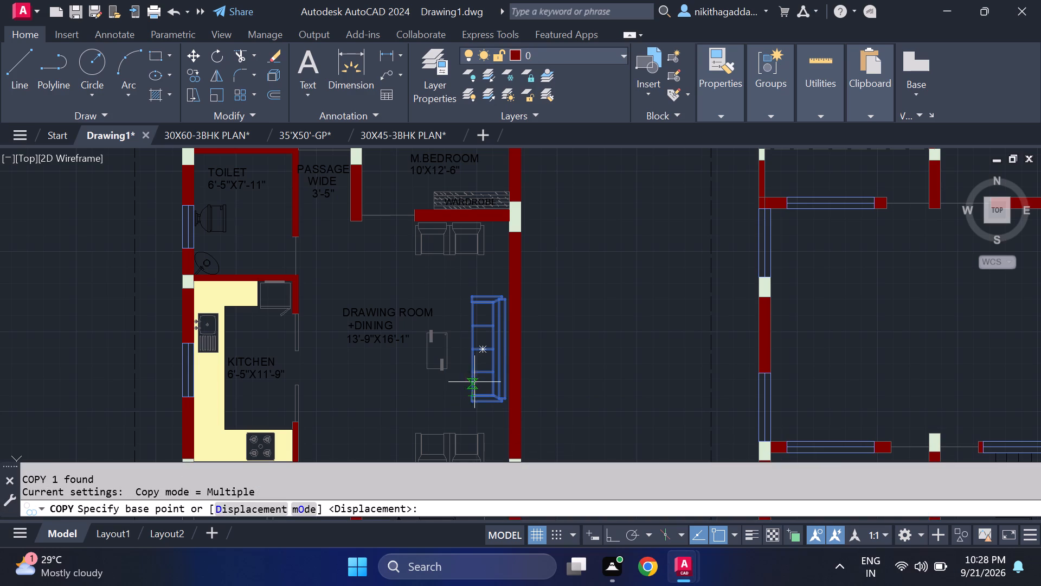
left_click(481, 346)
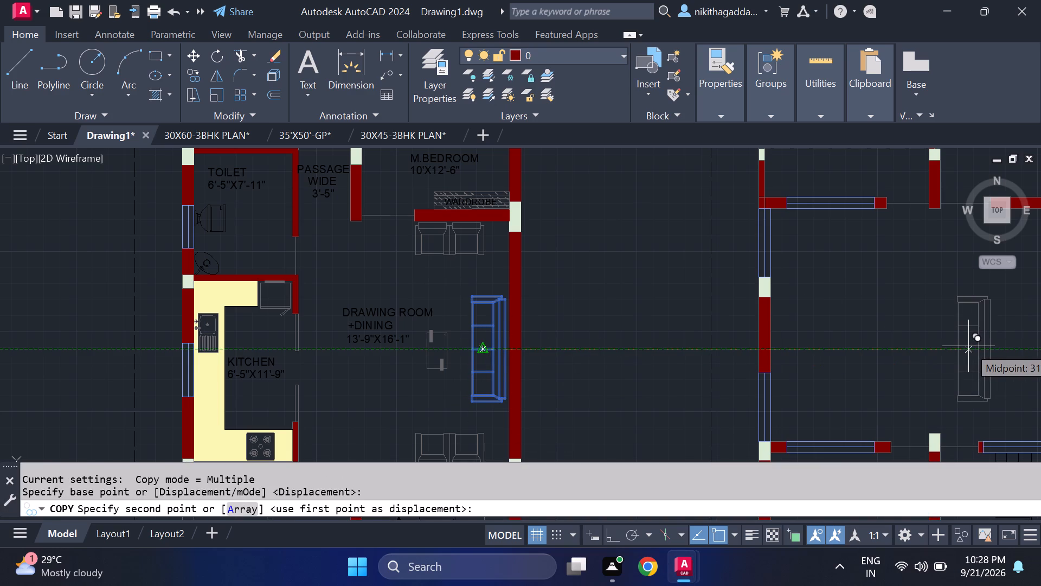
key("F8")
middle_click_drag(953, 348, 950, 348)
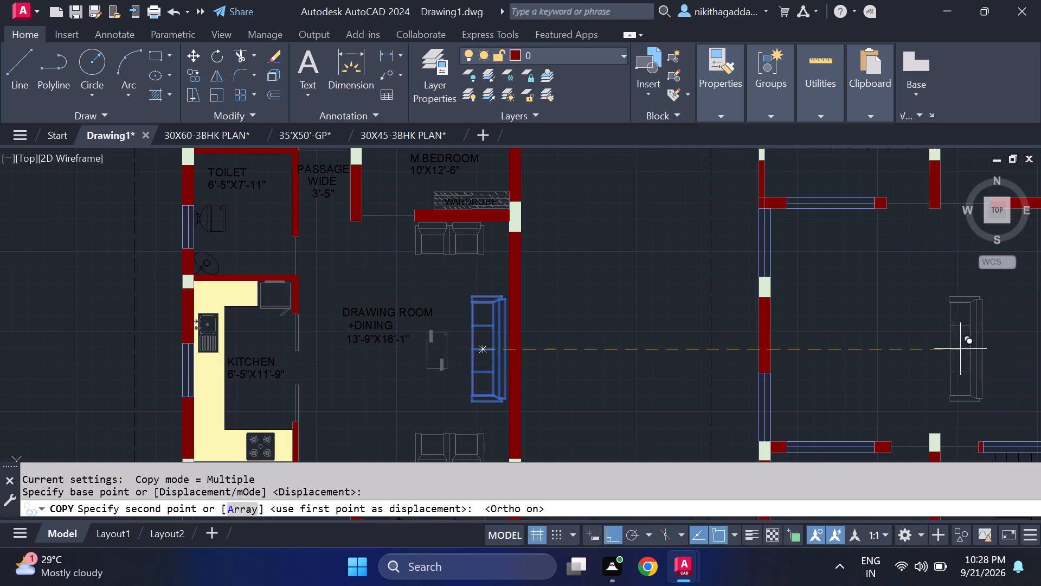
middle_click_drag(950, 348, 642, 276)
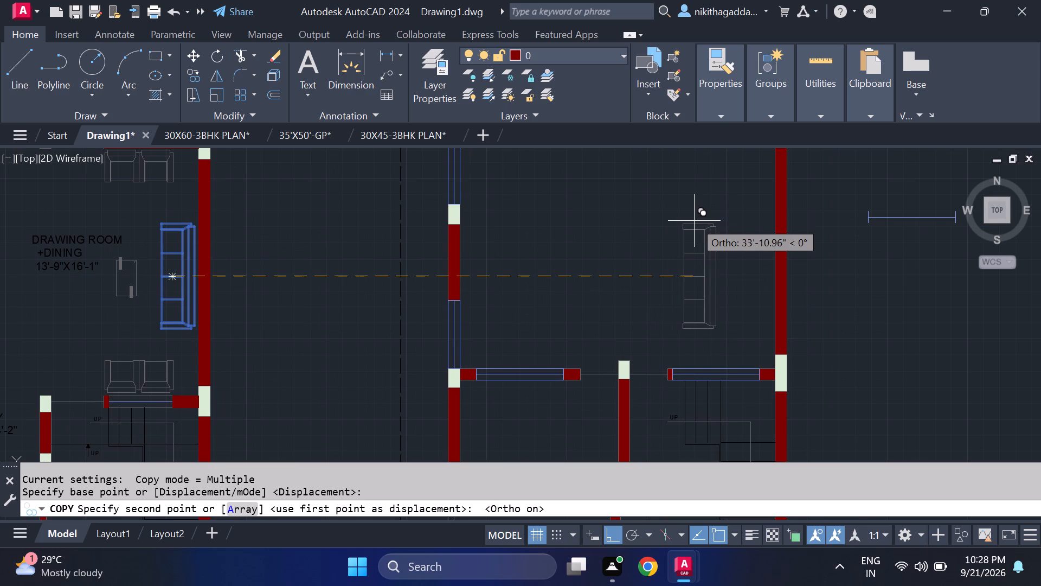
key("F8")
middle_click_drag(725, 244, 711, 327)
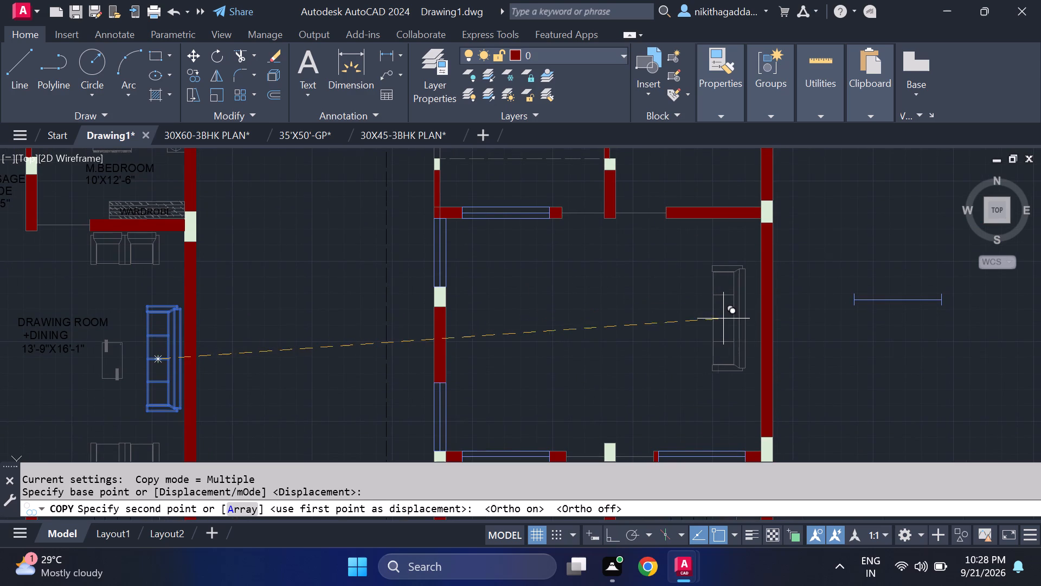
left_click(732, 318)
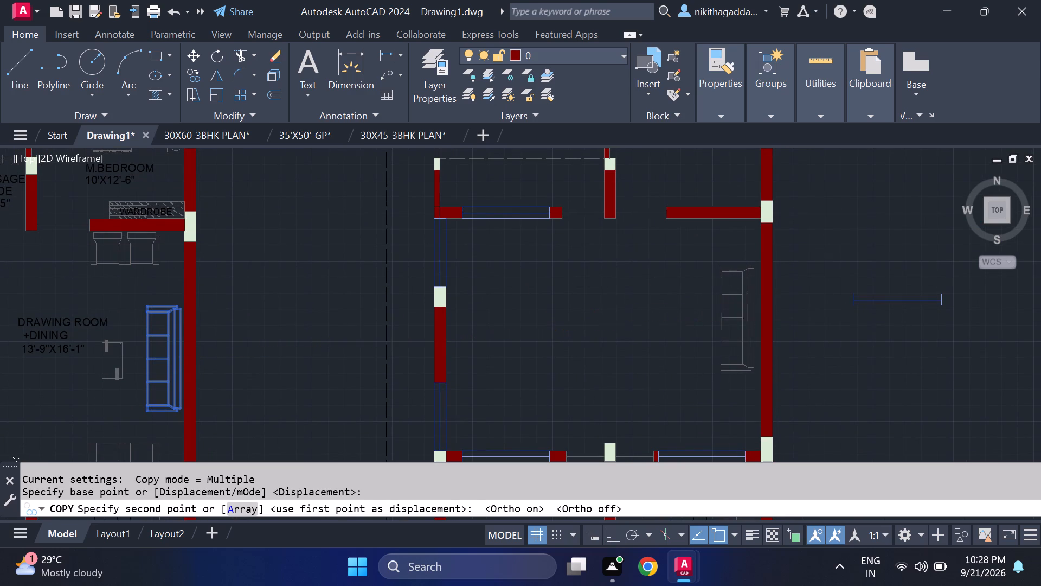
key("Escape")
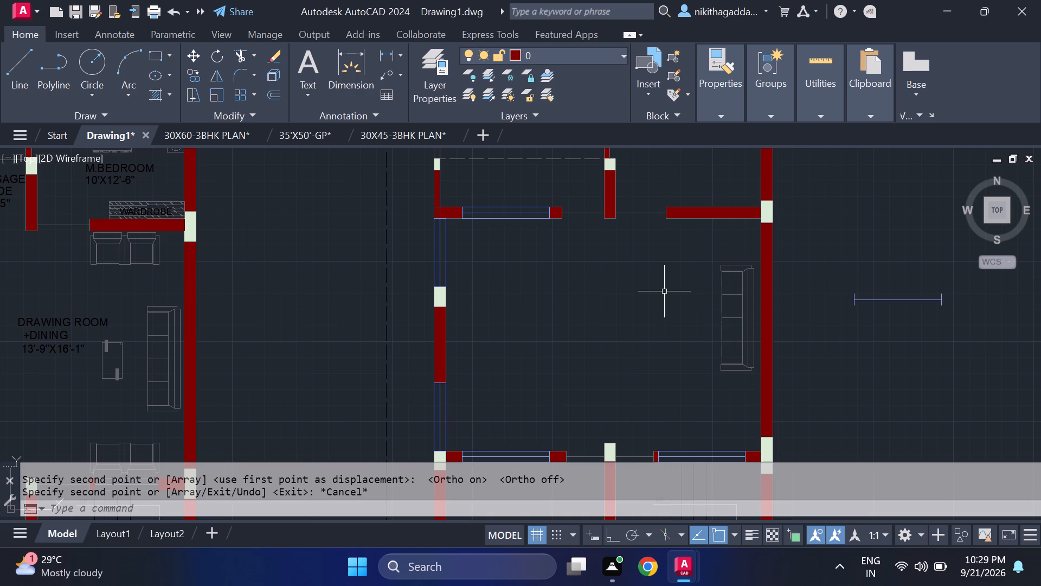
middle_click_drag(685, 241, 703, 191)
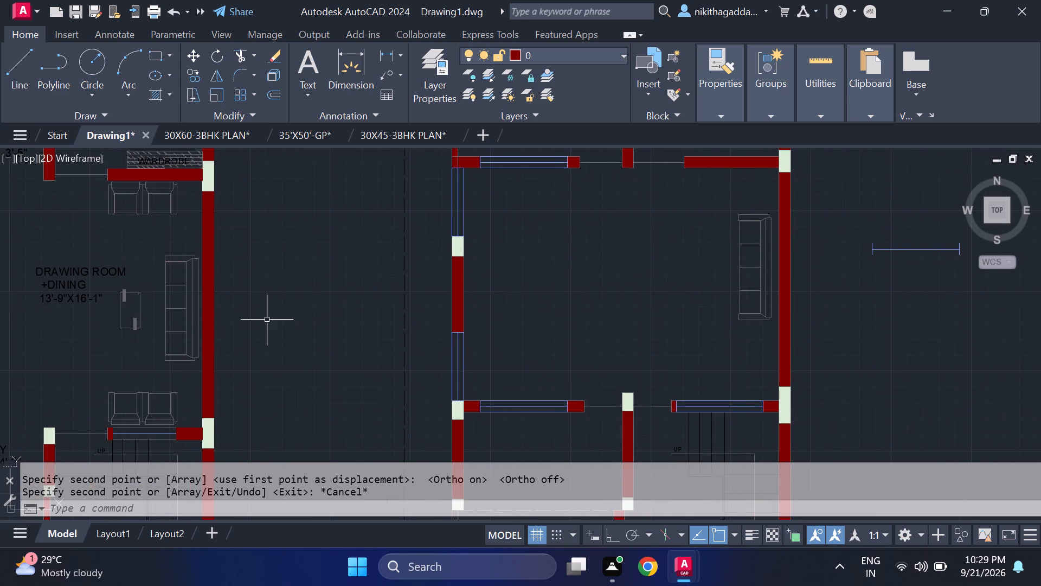
Copy the two armchairs beside the first plan's staircase window into the second plan's hall, once by the lower-left window and once near the sofa.
middle_click_drag(150, 323, 190, 270)
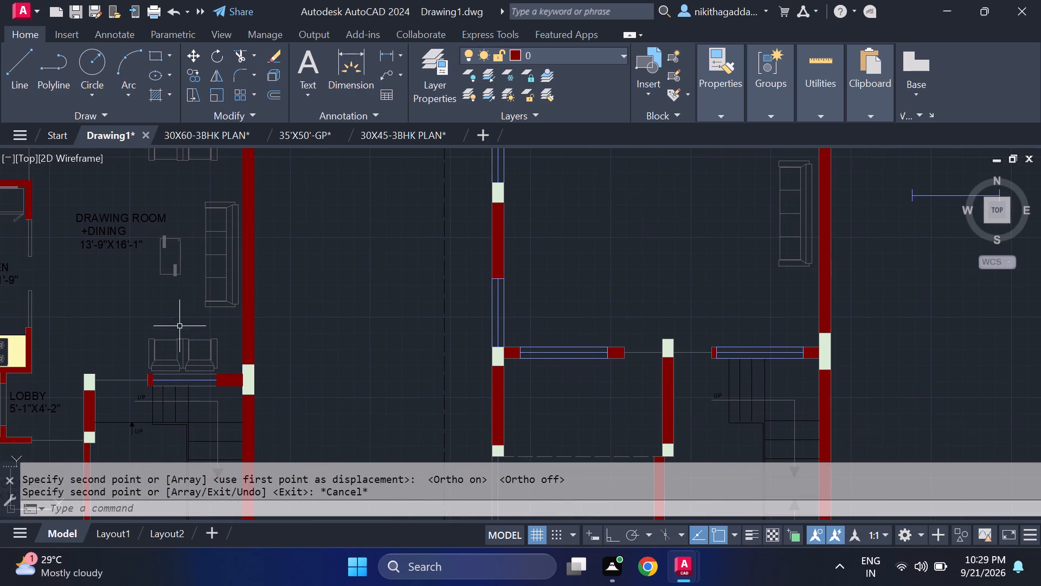
left_click(217, 326)
left_click(145, 364)
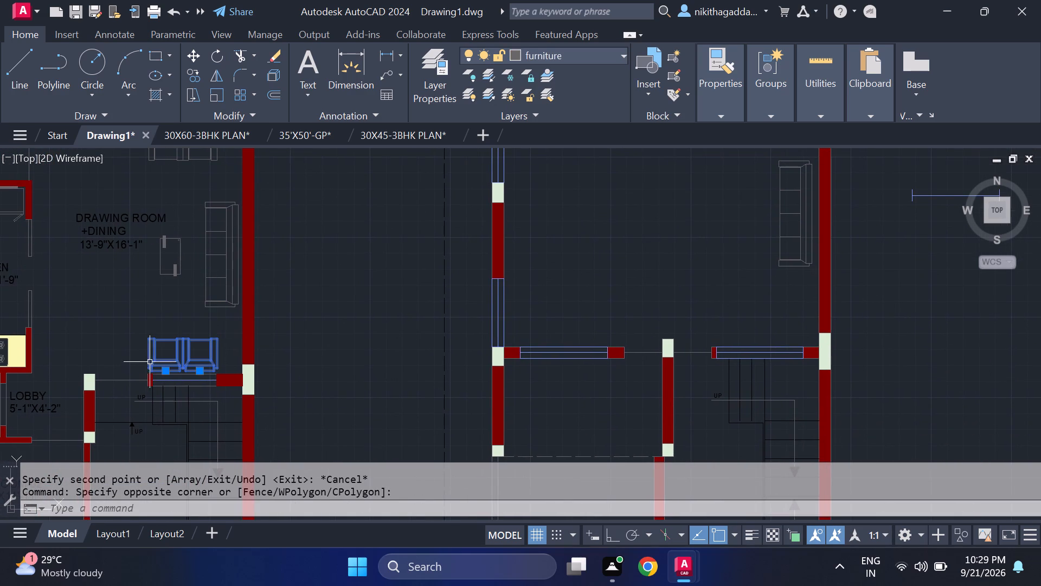
key("c")
key("o")
key("Return")
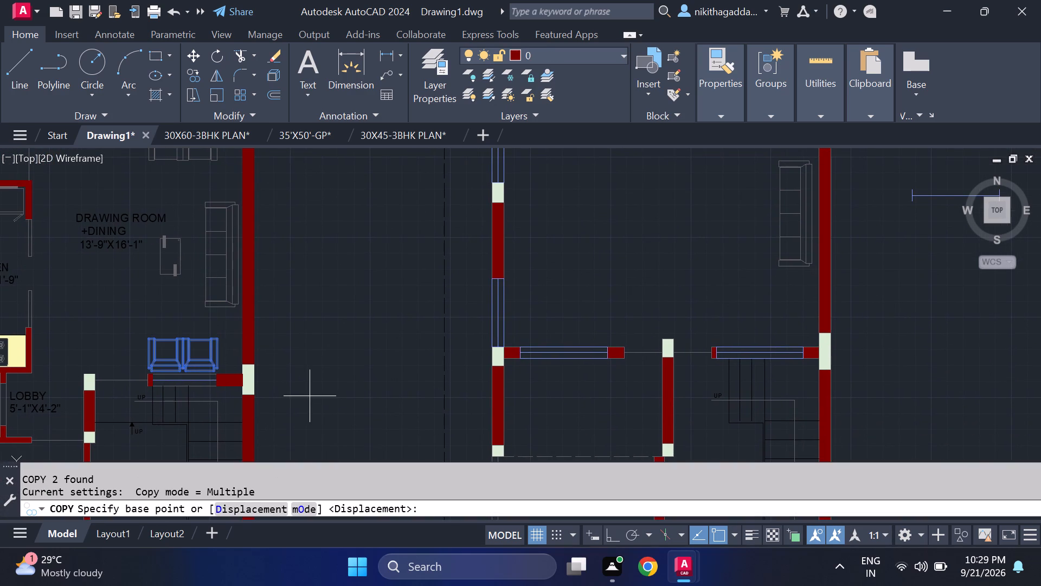
left_click(165, 353)
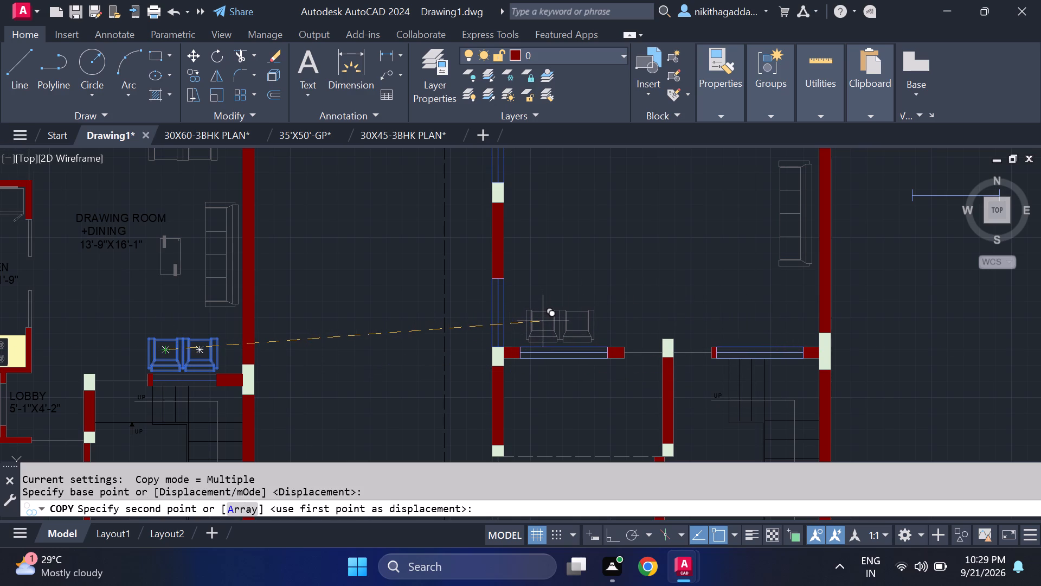
left_click(543, 321)
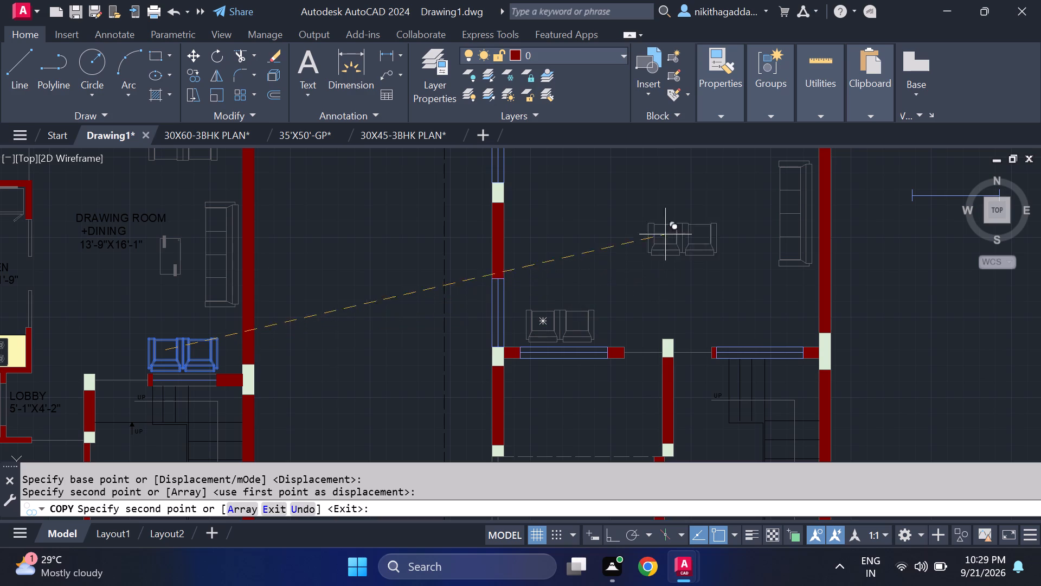
middle_click_drag(679, 223, 626, 305)
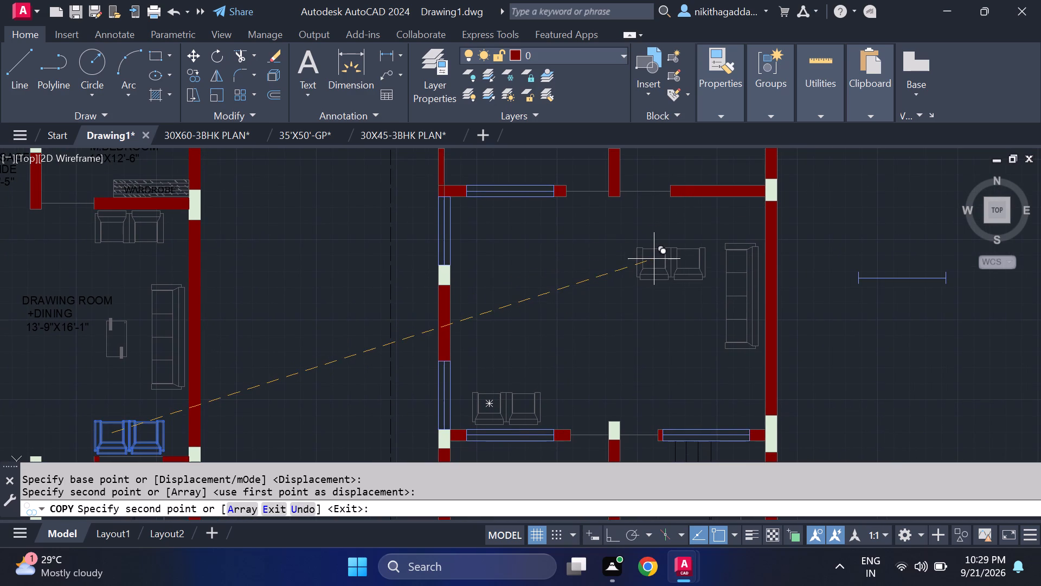
left_click(654, 259)
key("grave")
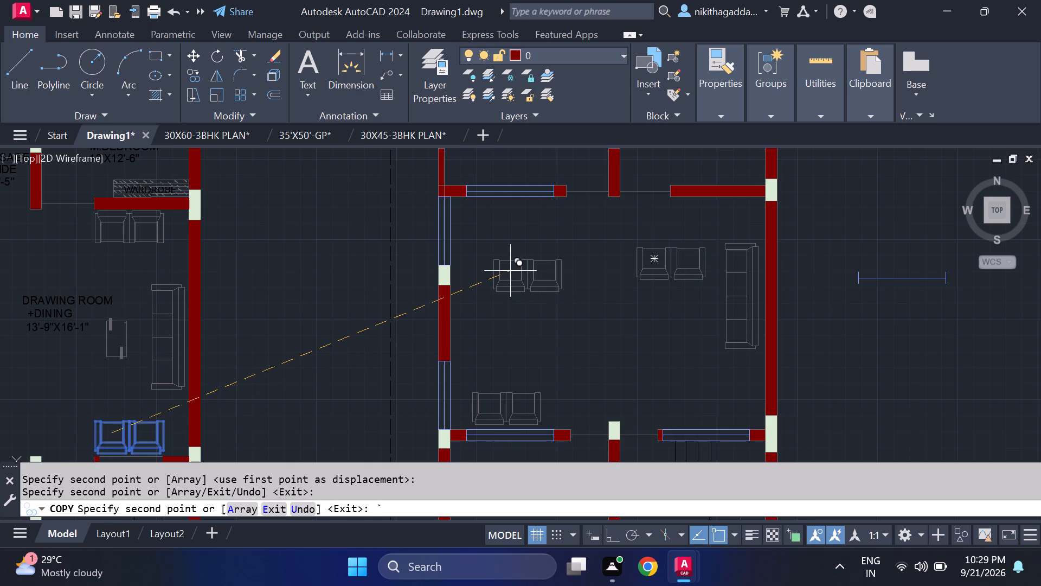
key("Escape")
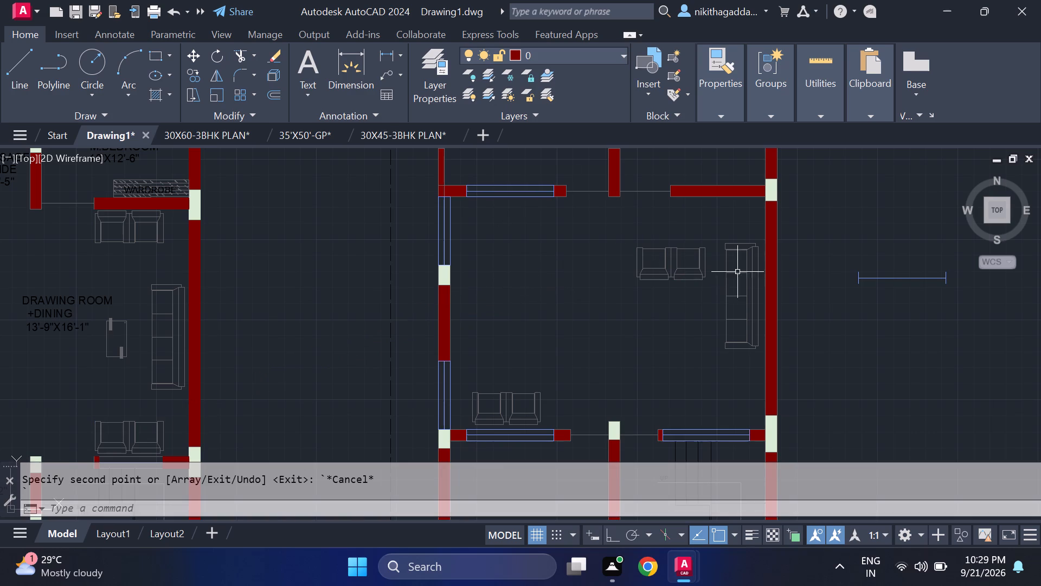
Move the copied long sofa down along the hall's outer wall, setting its back close against that wall.
left_click(748, 235)
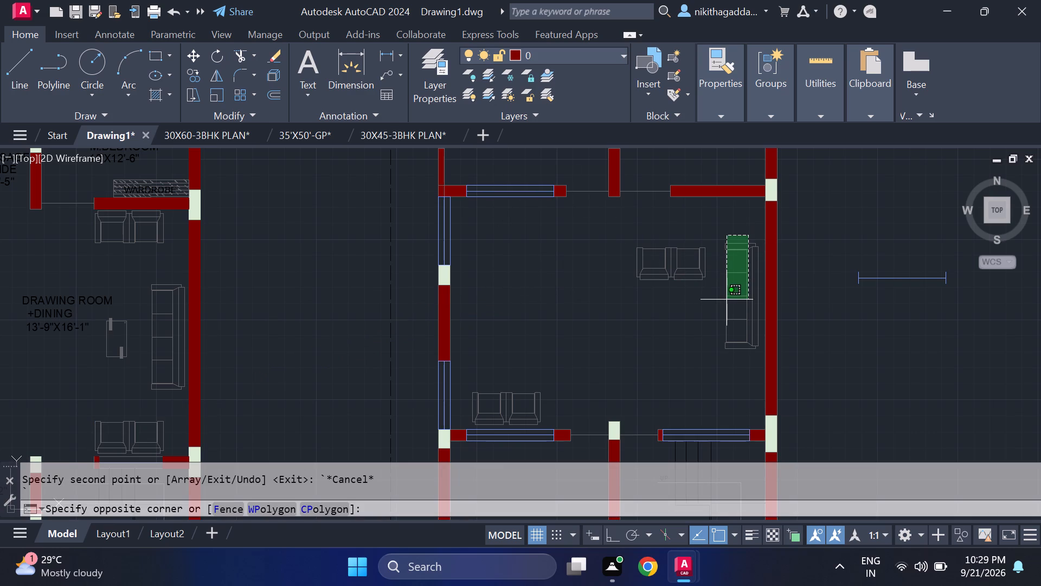
left_click(727, 299)
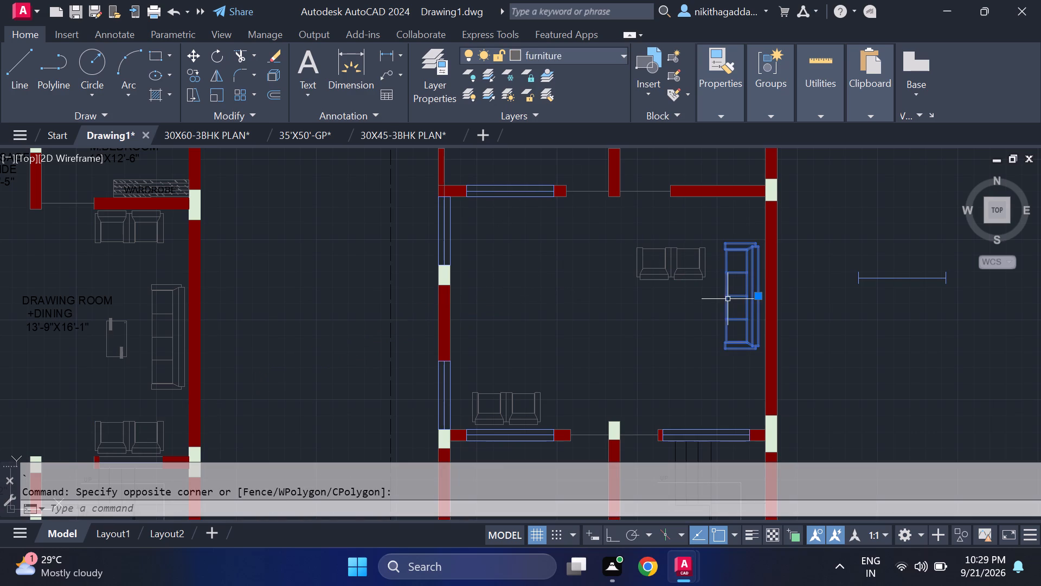
key("m")
key("Return")
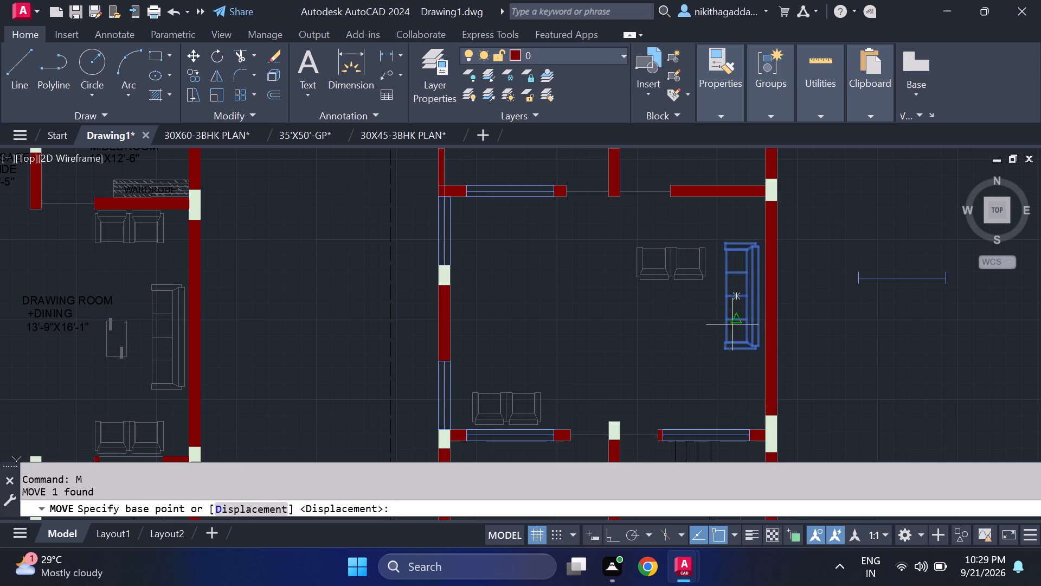
left_click(760, 346)
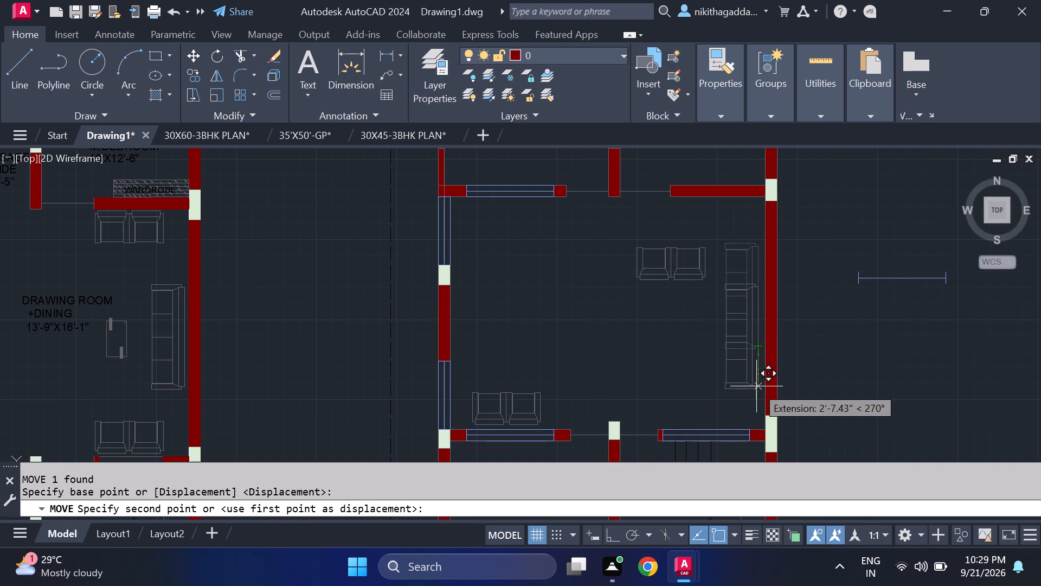
scroll(751, 387, "up", 2)
scroll(768, 437, "down", 1)
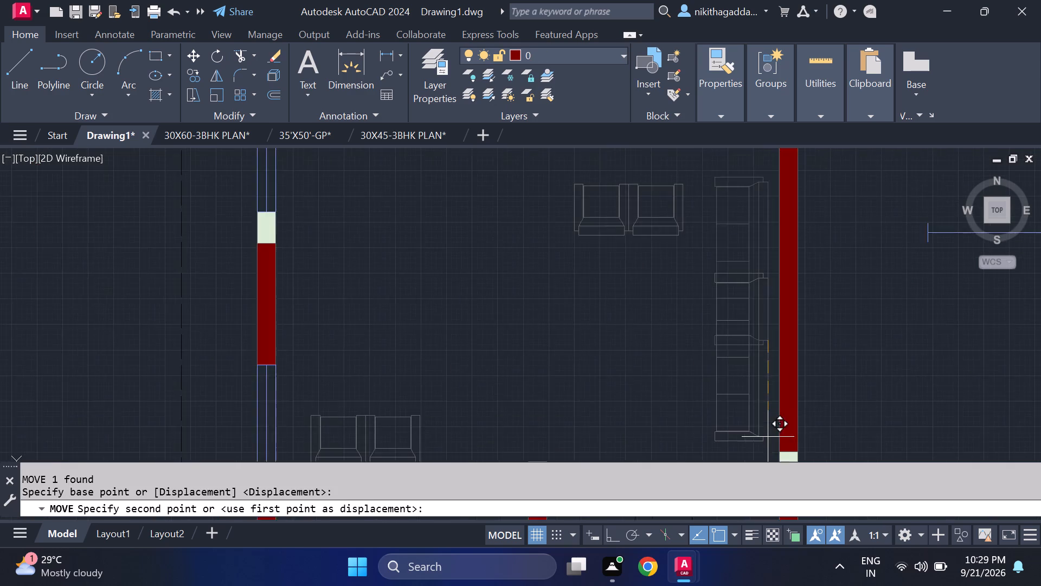
scroll(768, 437, "down", 1)
middle_click_drag(767, 416, 770, 393)
left_click(772, 394)
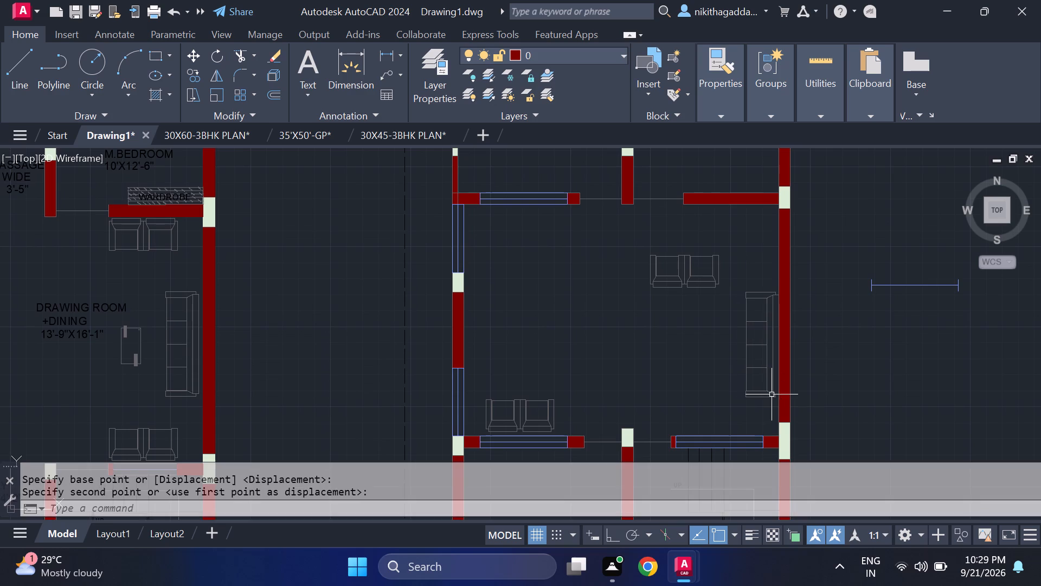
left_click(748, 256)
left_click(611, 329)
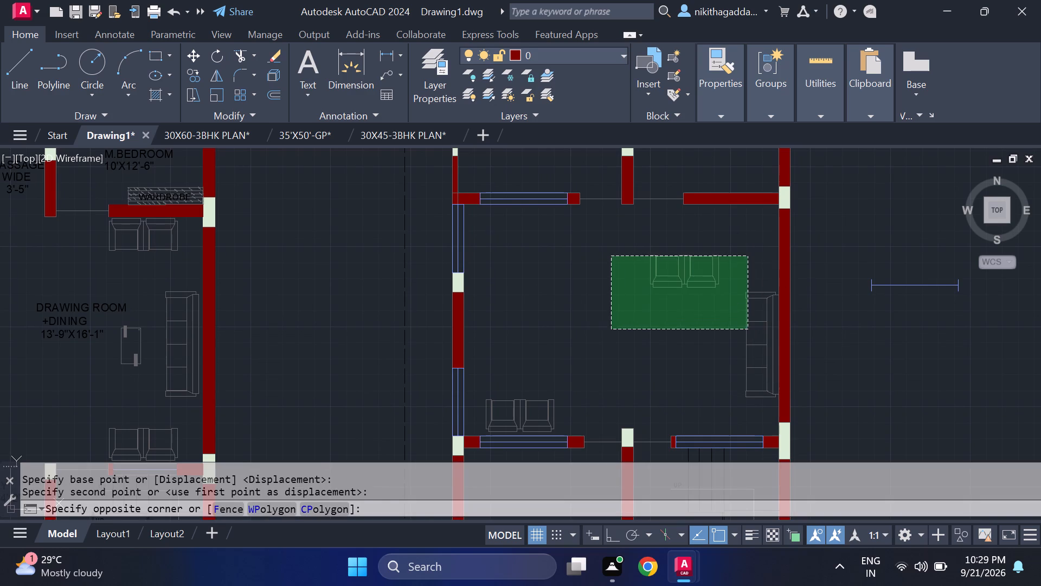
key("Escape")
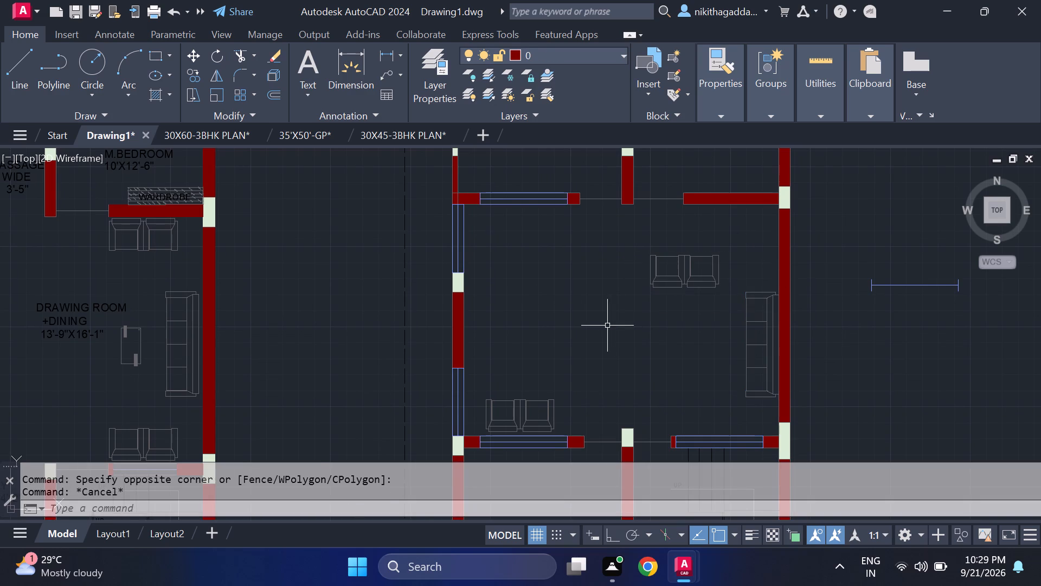
Rotate the armchair pair near the hall's sofa by 90 degrees so the chair backs face the outer wall.
left_click(755, 238)
left_click(618, 290)
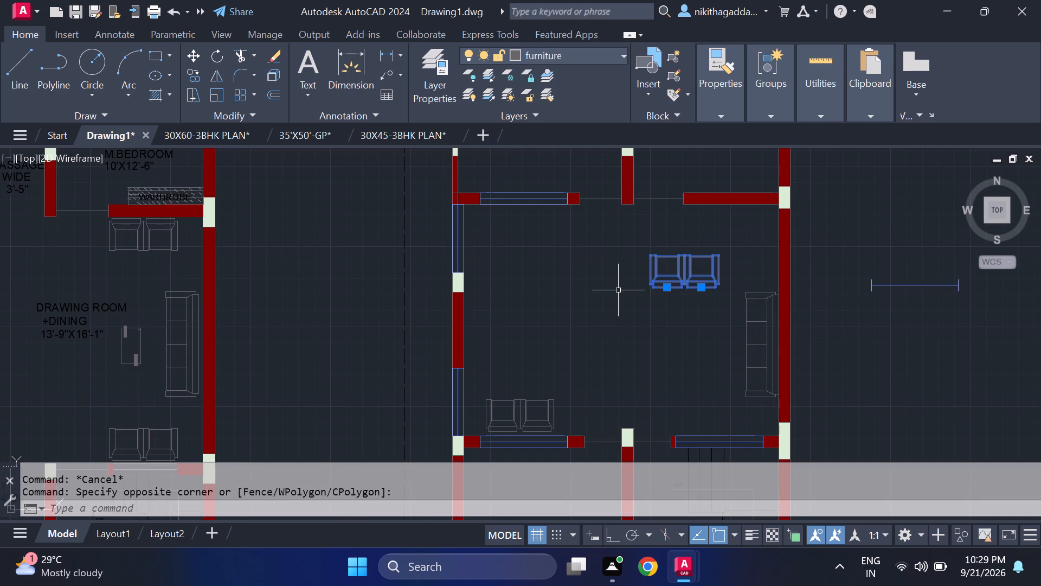
type("RO")
key("Return")
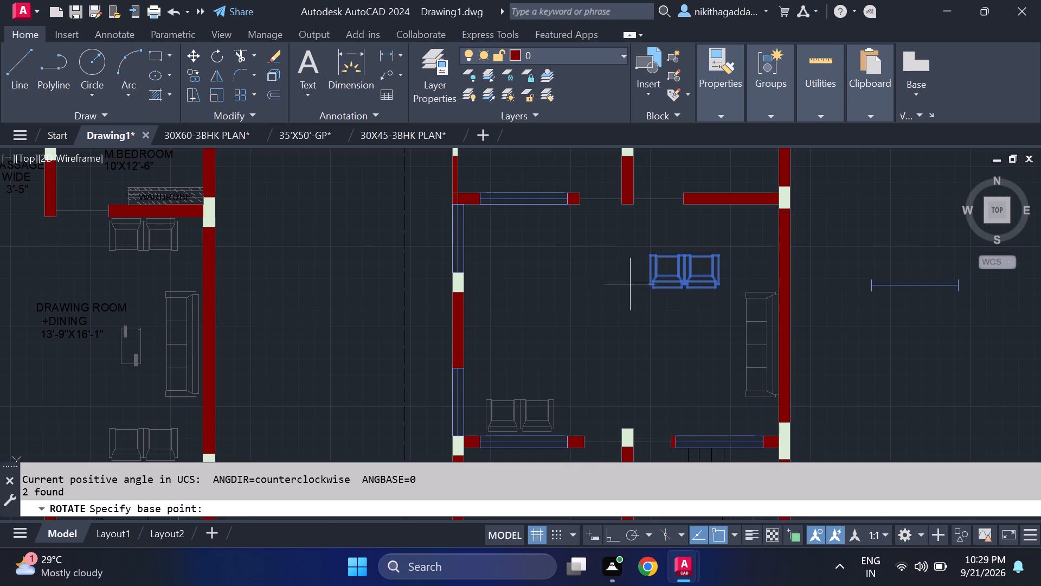
left_click(689, 284)
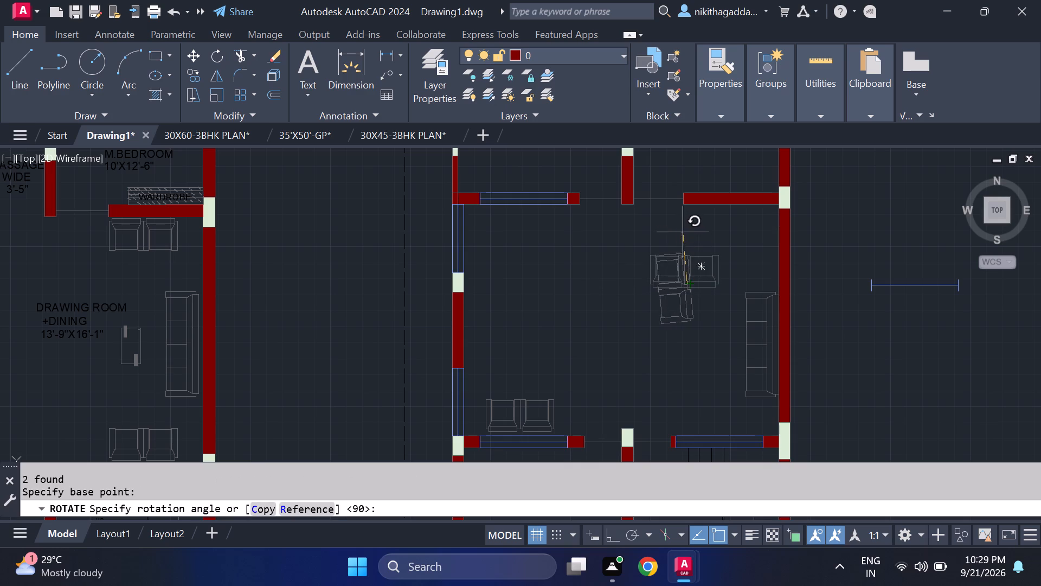
key("F8")
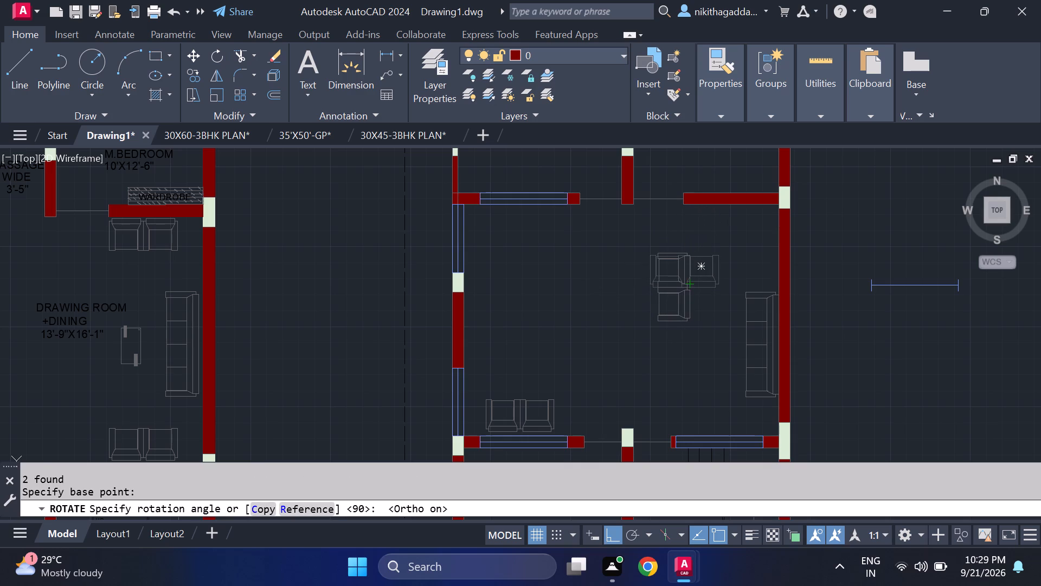
left_click(684, 228)
Move the rotated armchair pair against the hall's outer wall, in line with and just above the long sofa.
left_click(724, 247)
left_click(599, 351)
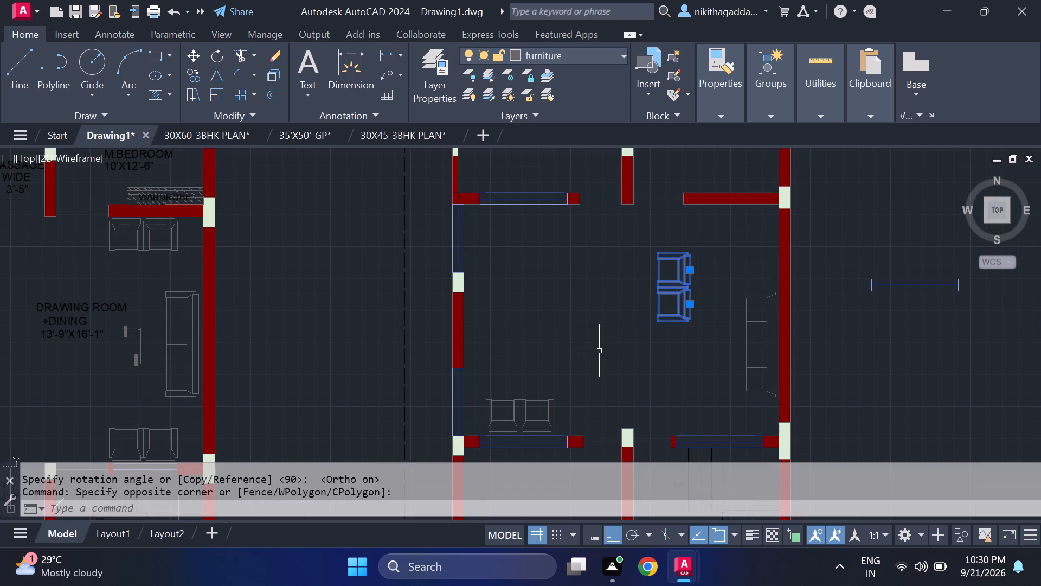
key("m")
key("Return")
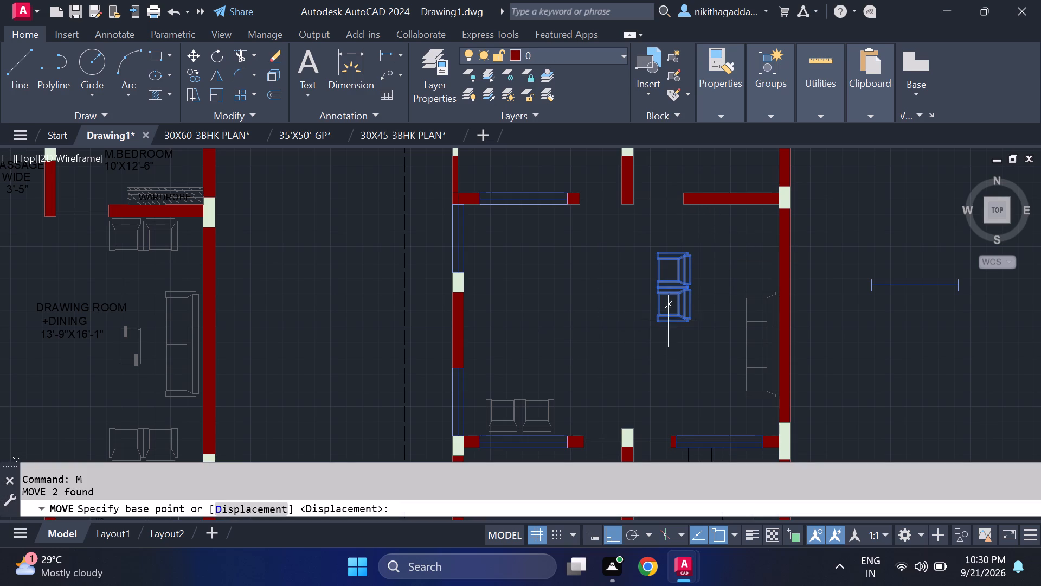
left_click(687, 325)
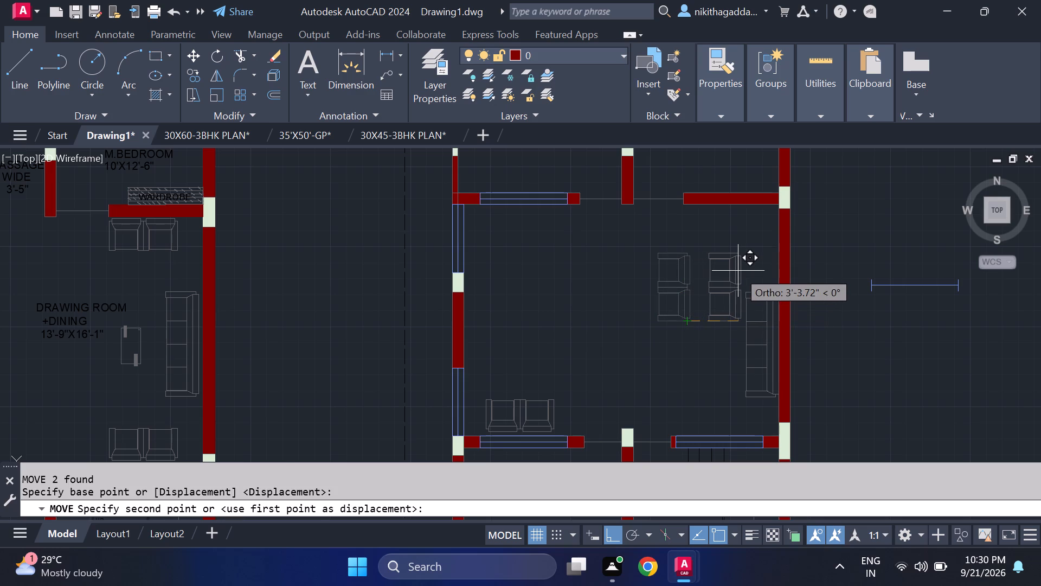
key("F8")
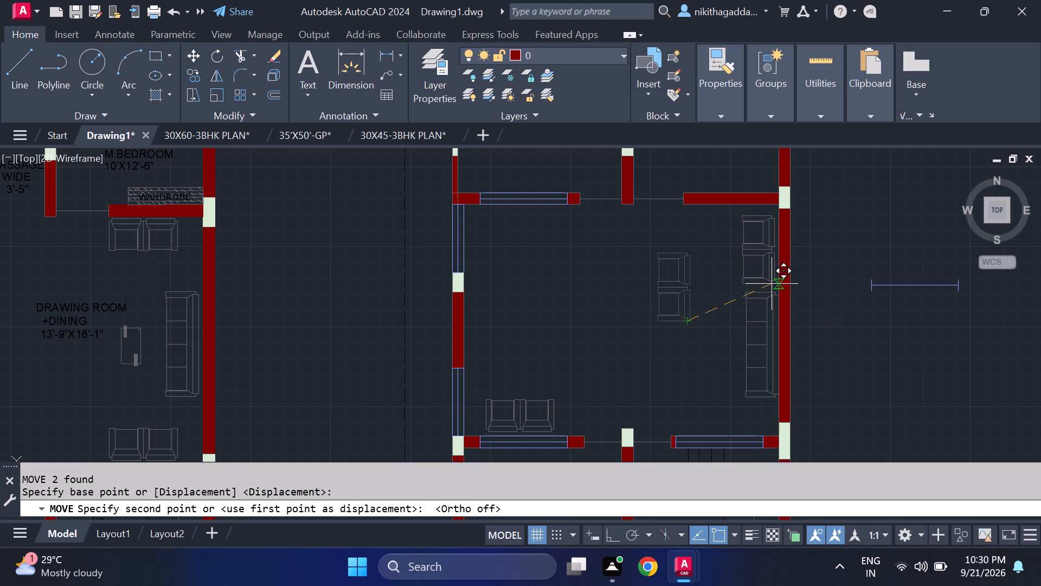
scroll(772, 287, "up", 3)
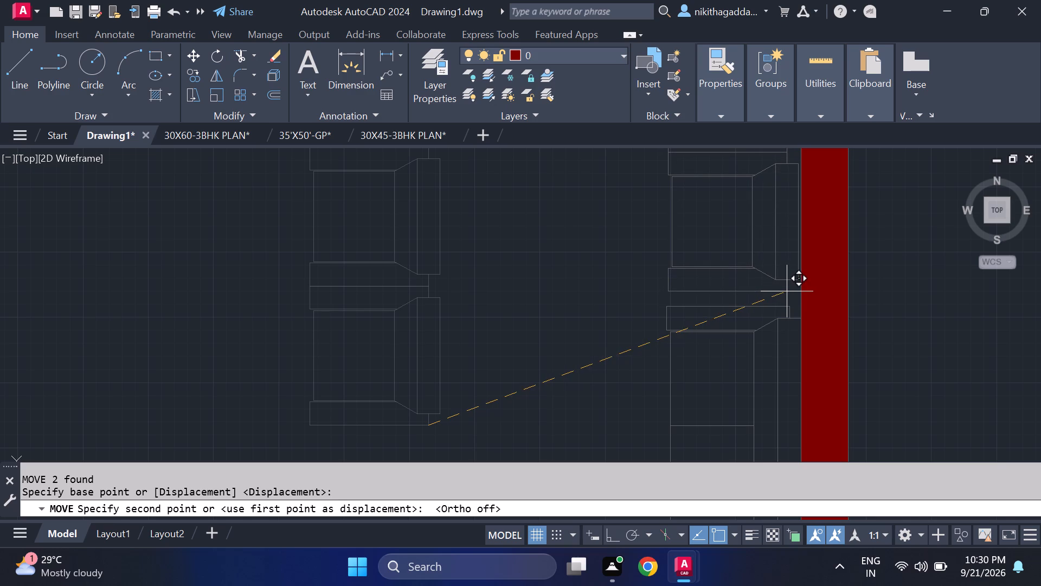
left_click(787, 291)
scroll(755, 298, "down", 3)
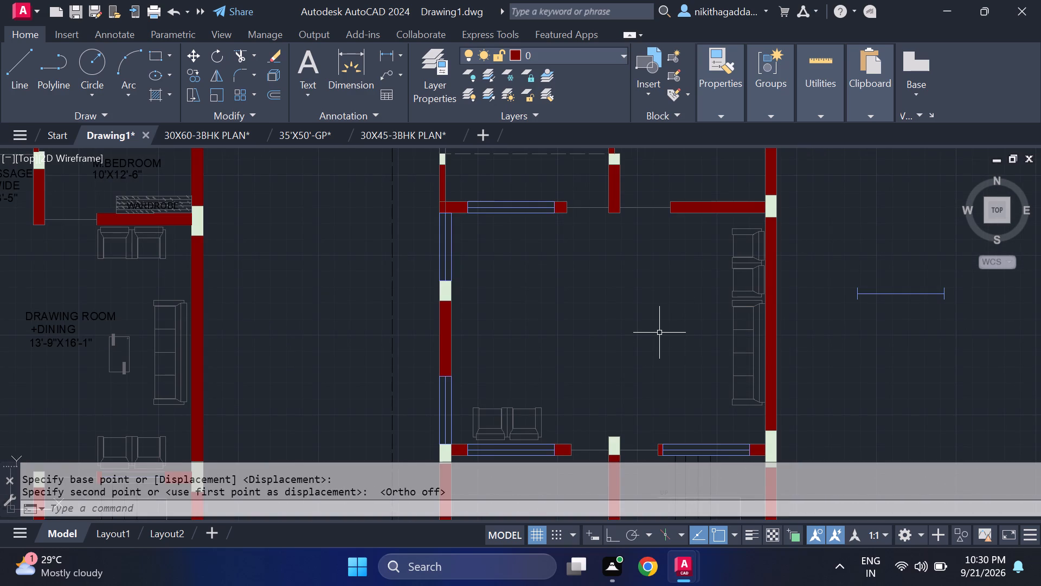
Copy the armchair pair below the first plan's wardrobe wall into the second plan's hall, beneath the upper-left window.
scroll(706, 318, "down", 1)
middle_click_drag(681, 327, 682, 302)
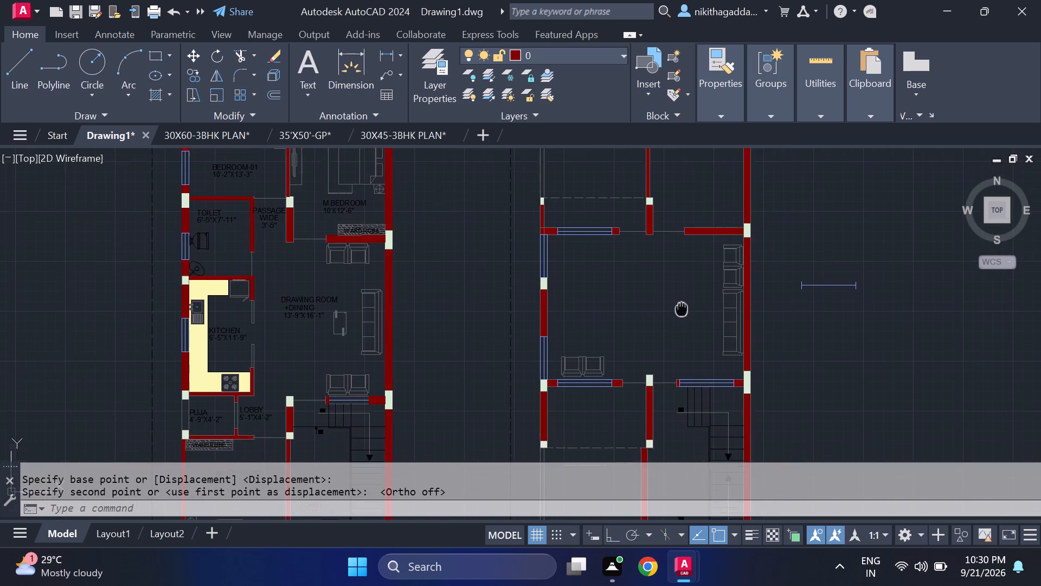
middle_click_drag(682, 302, 685, 338)
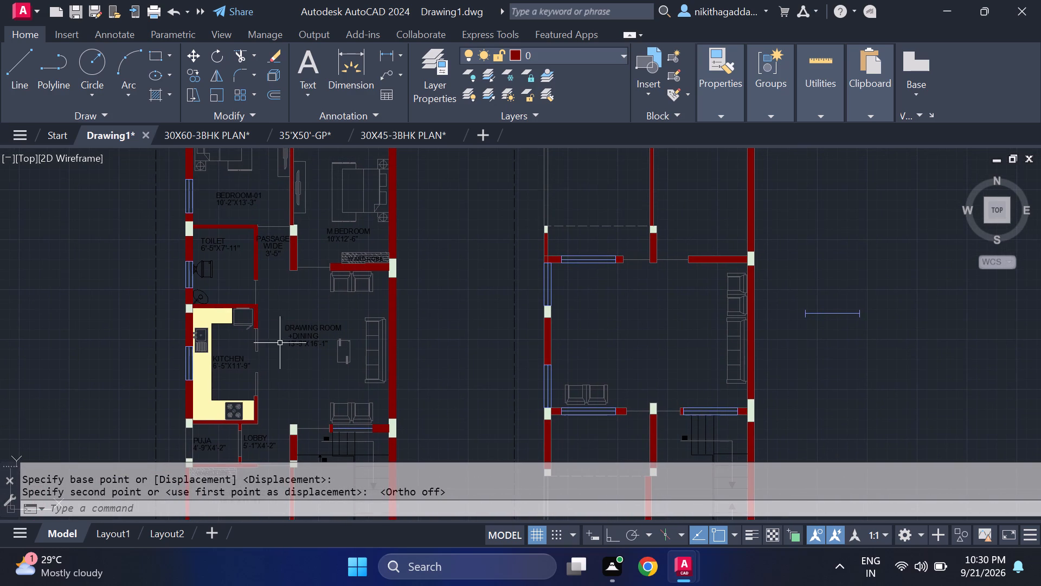
scroll(368, 283, "up", 4)
left_click(397, 257)
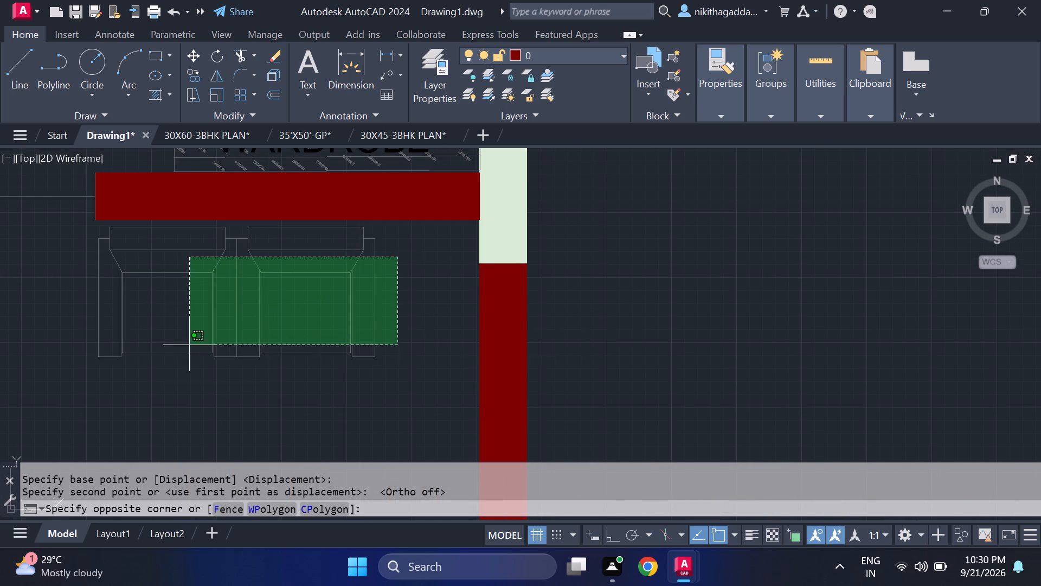
left_click(74, 355)
scroll(383, 339, "down", 3)
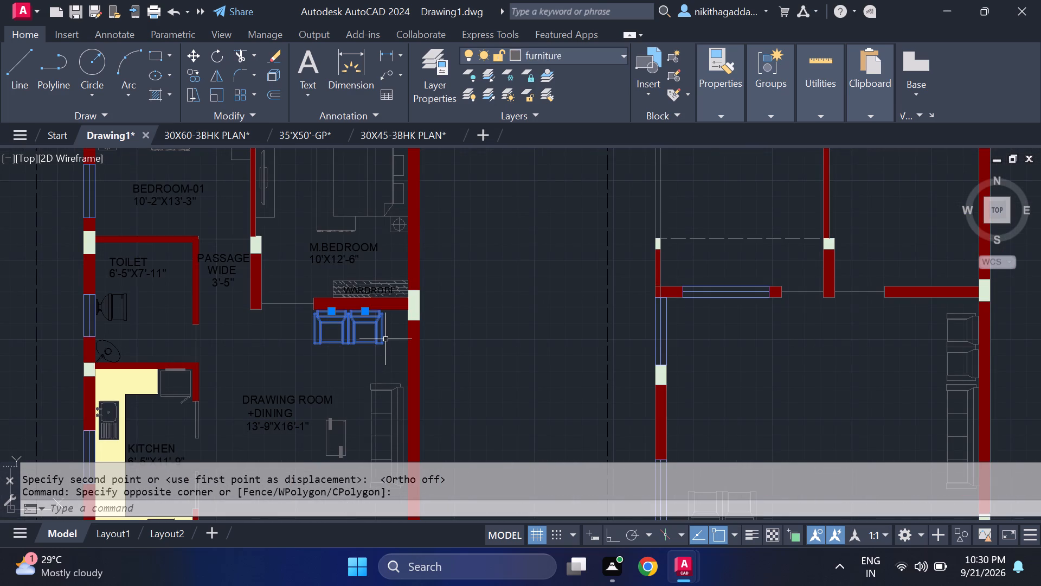
type("CO")
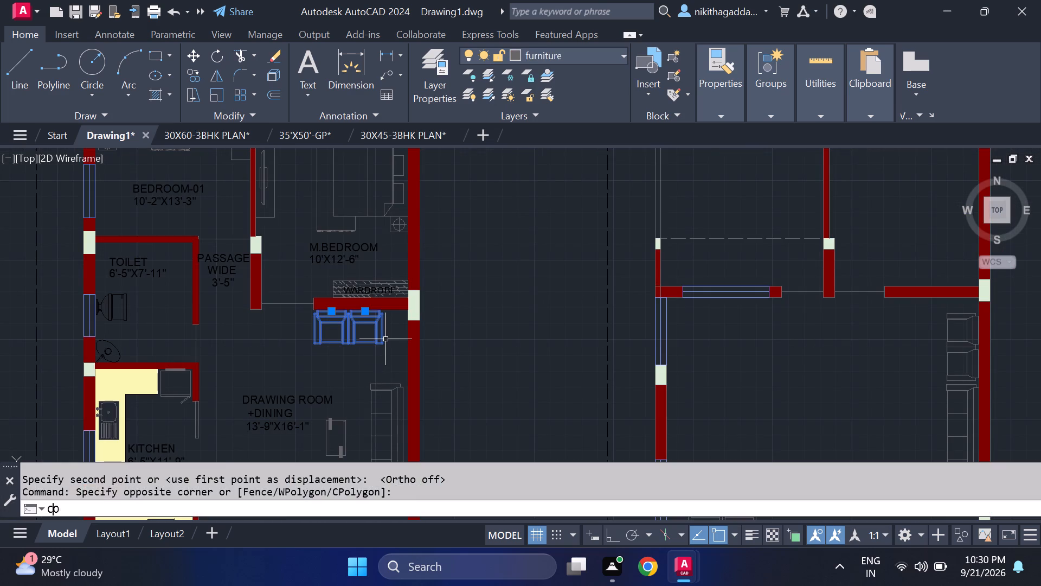
key("Return")
left_click(364, 332)
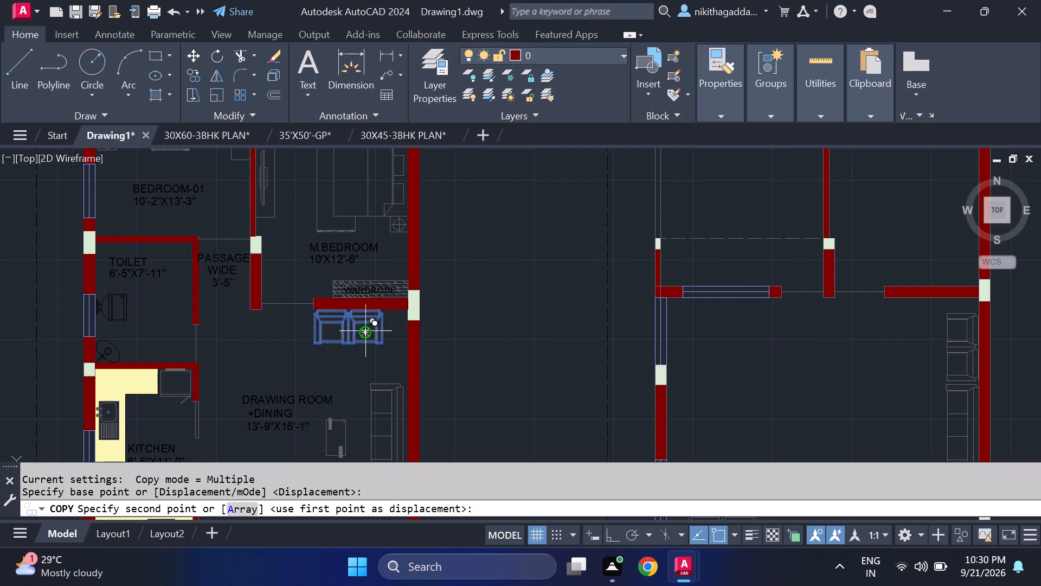
scroll(750, 334, "down", 1)
middle_click_drag(749, 339, 745, 334)
middle_click(743, 332)
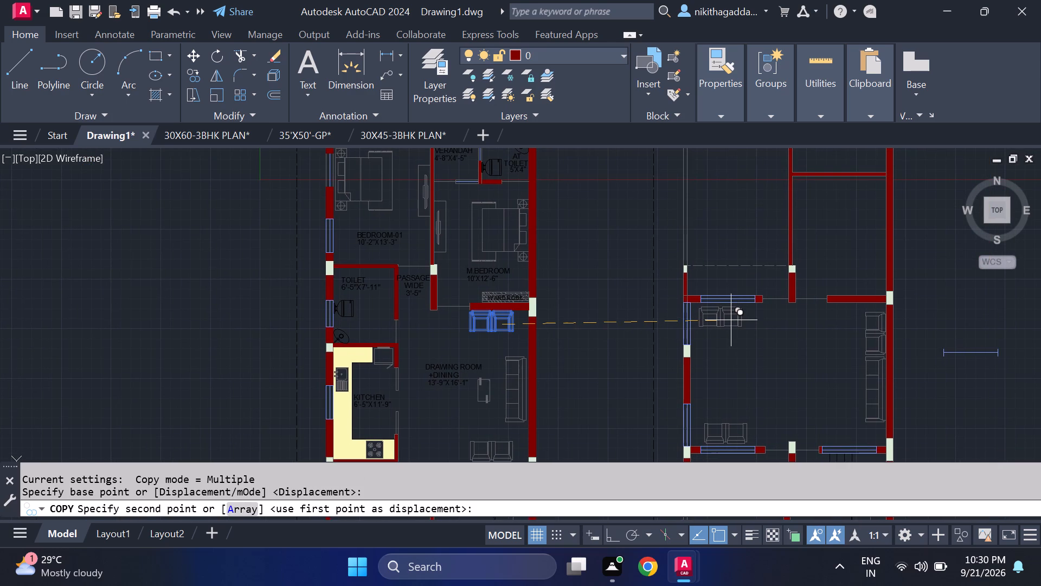
scroll(731, 320, "up", 1)
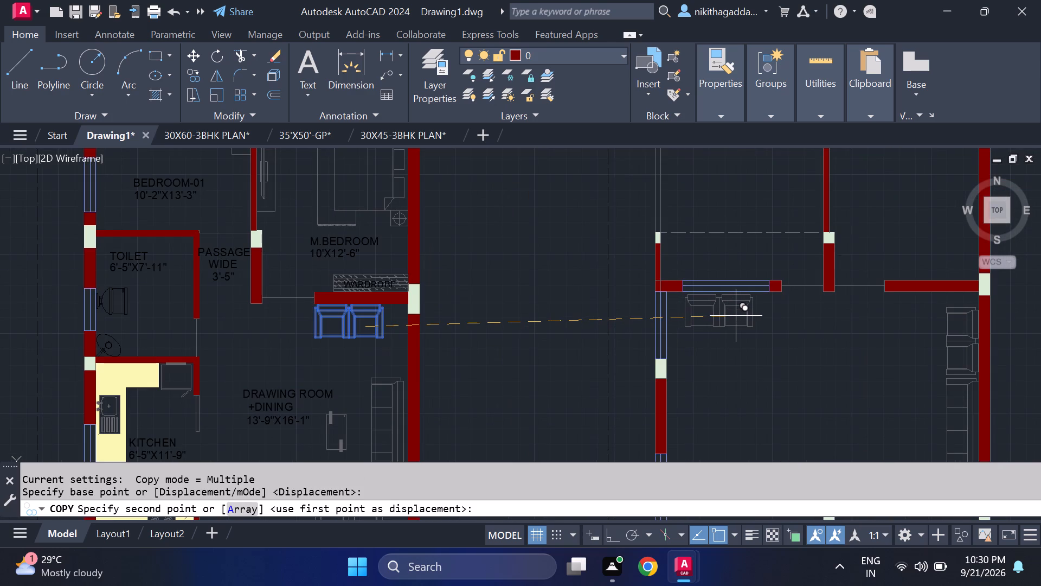
left_click(736, 316)
scroll(796, 348, "down", 3)
key("Escape")
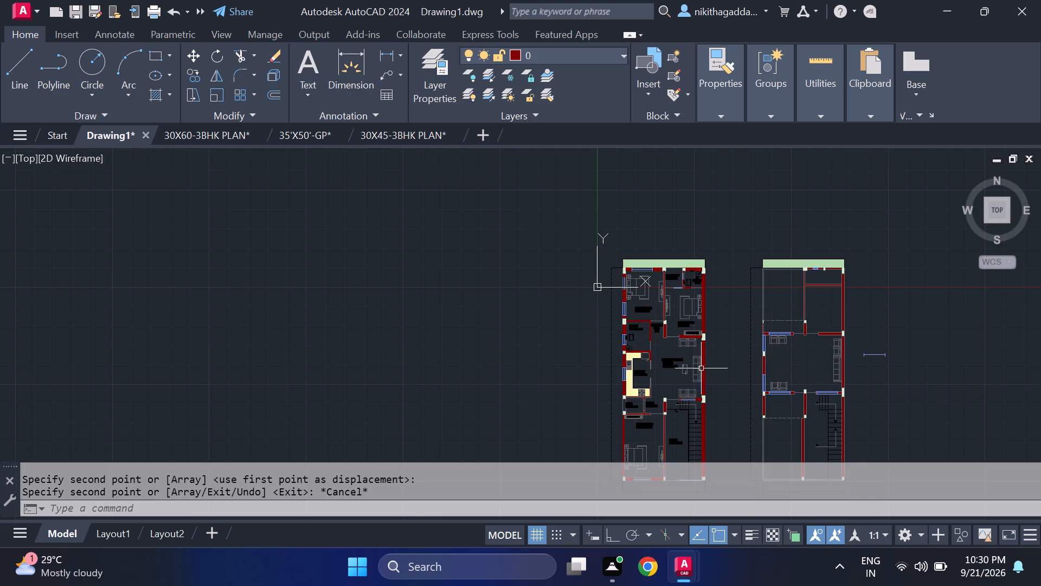
Copy the first plan's drawing room centre table into the second hall twice, once facing the outer-wall armchairs and once facing the long sofa.
scroll(693, 373, "up", 4)
left_click(677, 300)
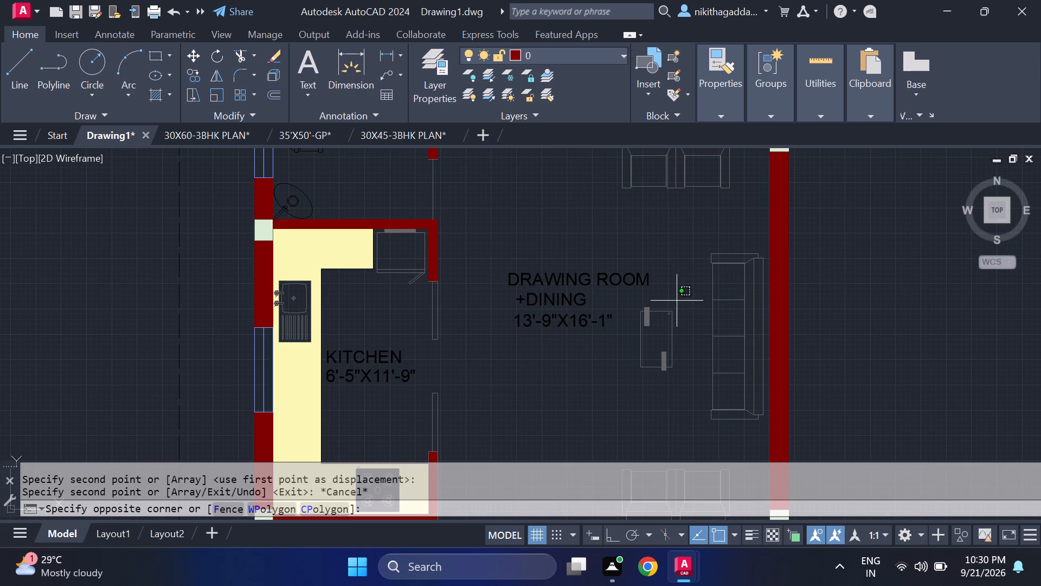
left_click(616, 401)
type("CO")
key("Return")
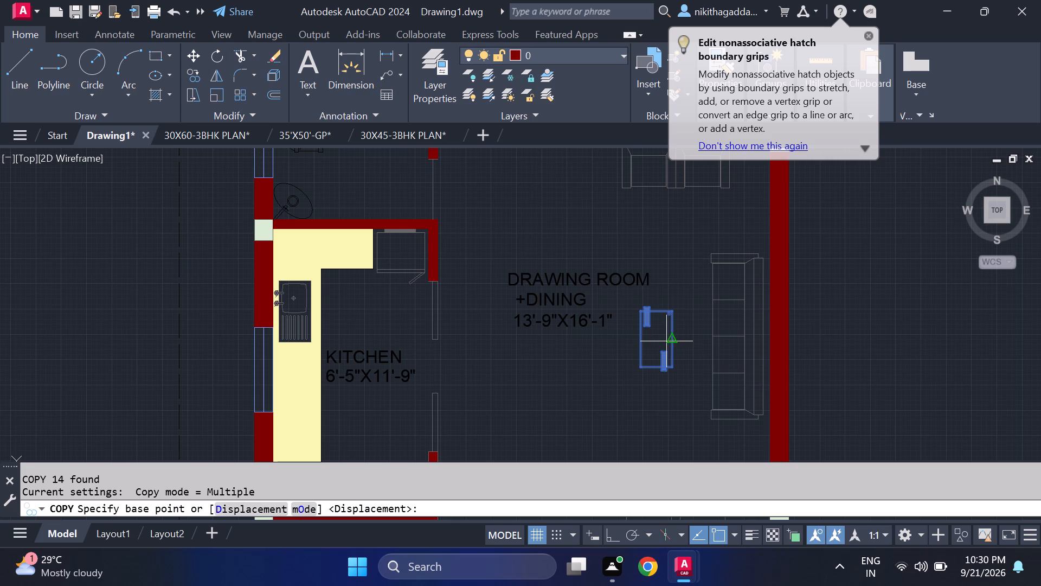
left_click(654, 341)
scroll(754, 309, "down", 2)
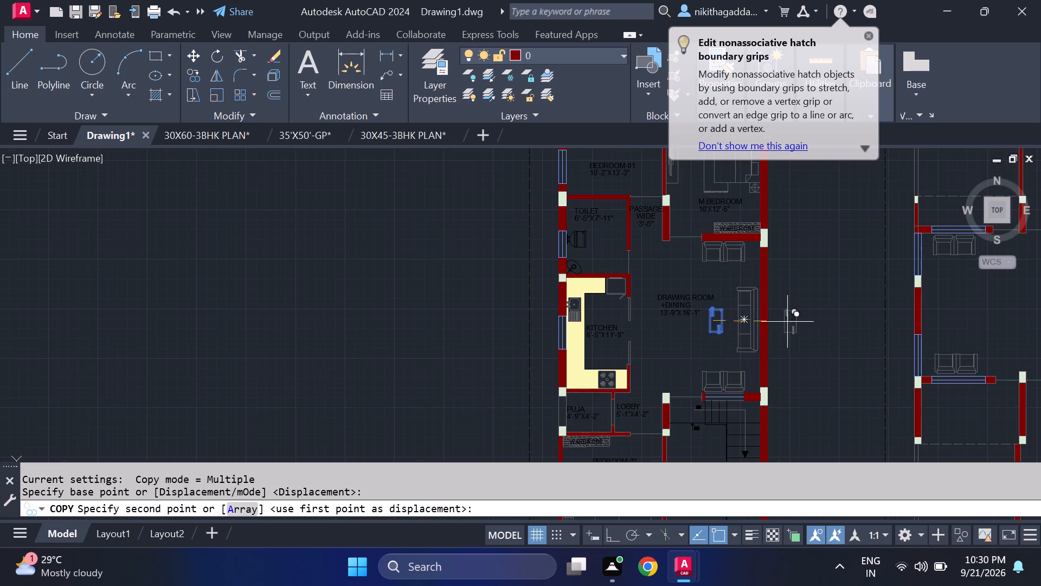
middle_click_drag(730, 227, 407, 298)
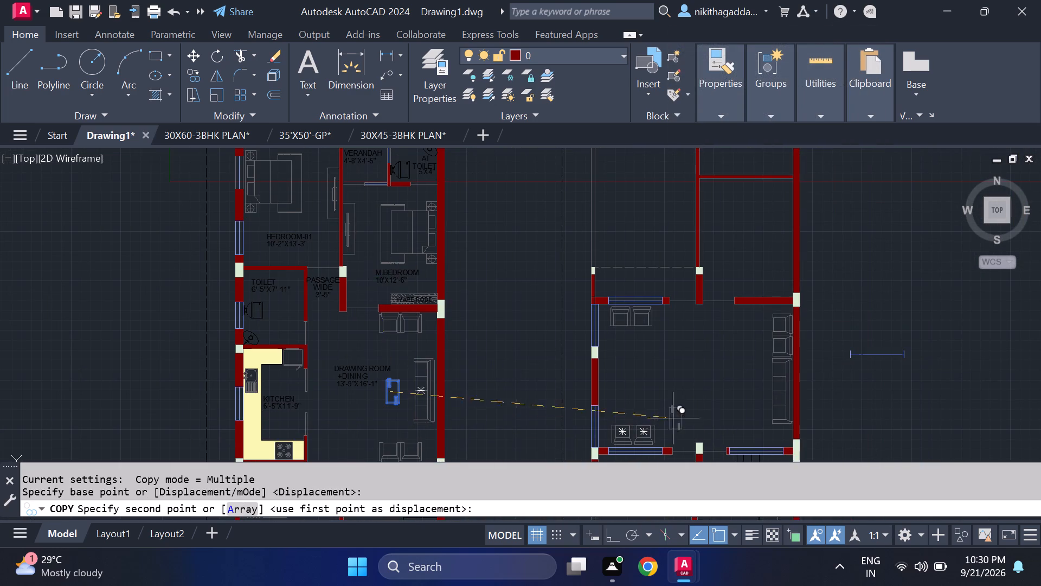
middle_click_drag(687, 380, 641, 250)
scroll(691, 230, "up", 1)
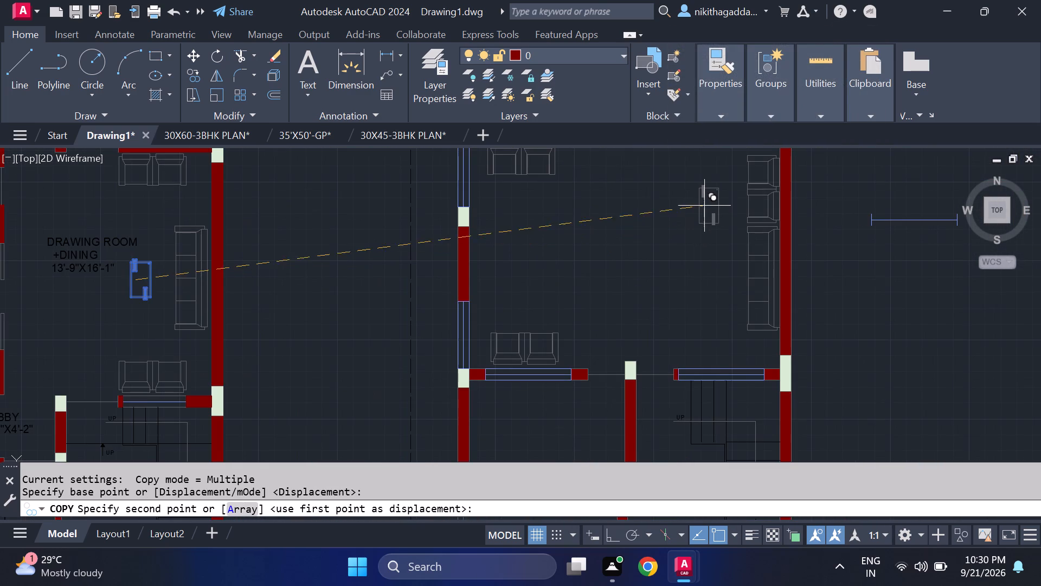
left_click(706, 187)
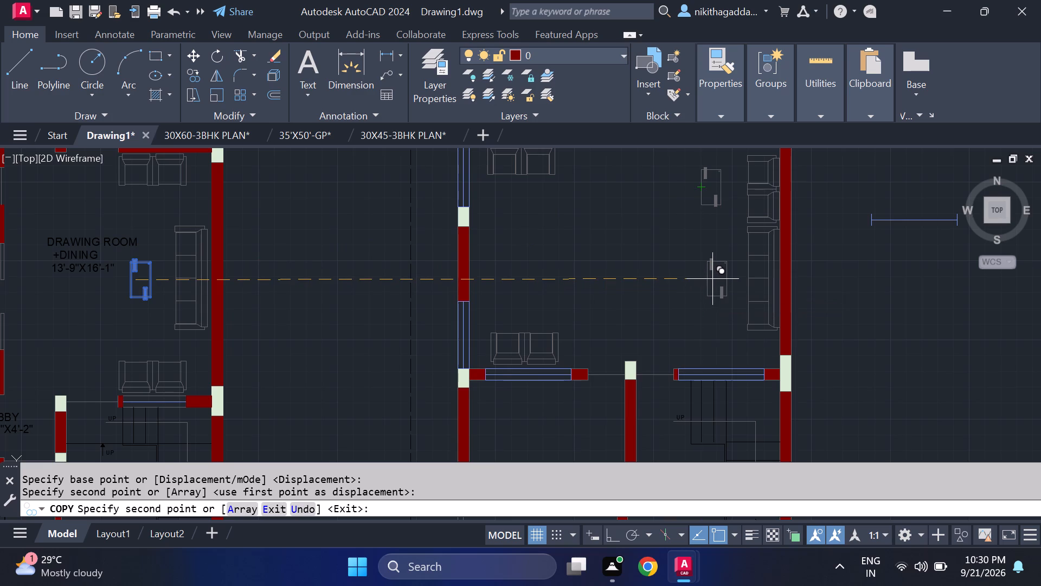
left_click(709, 284)
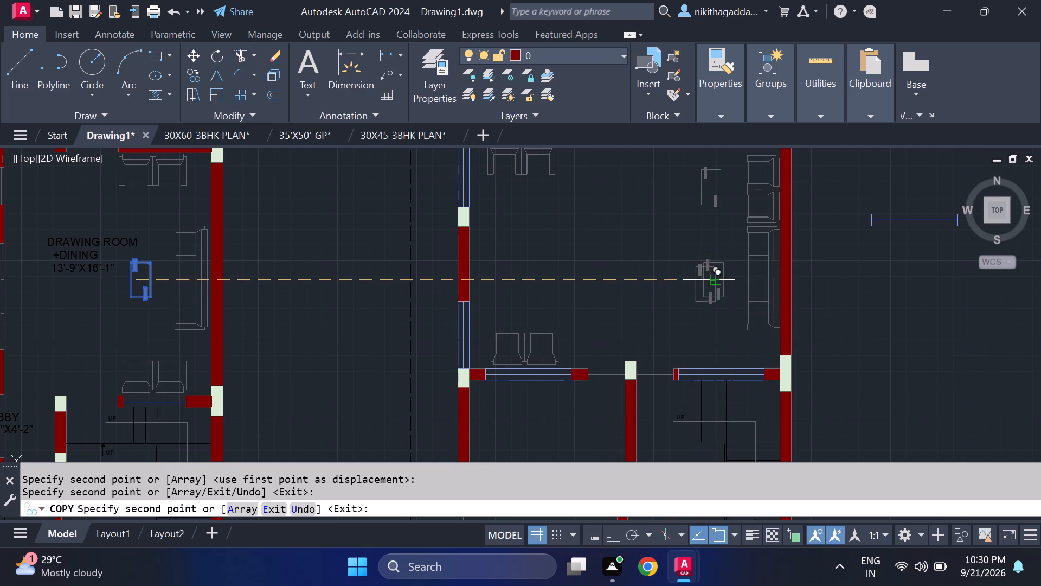
scroll(624, 246, "down", 2)
key("Escape")
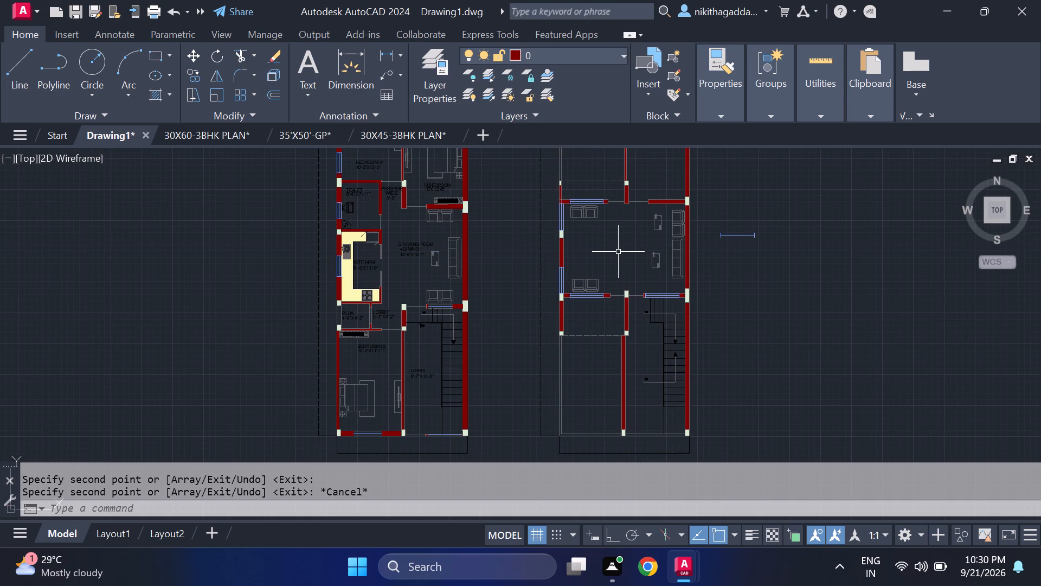
Move the centre table facing the outer-wall armchairs straight down by about 7 inches.
scroll(680, 235, "up", 2)
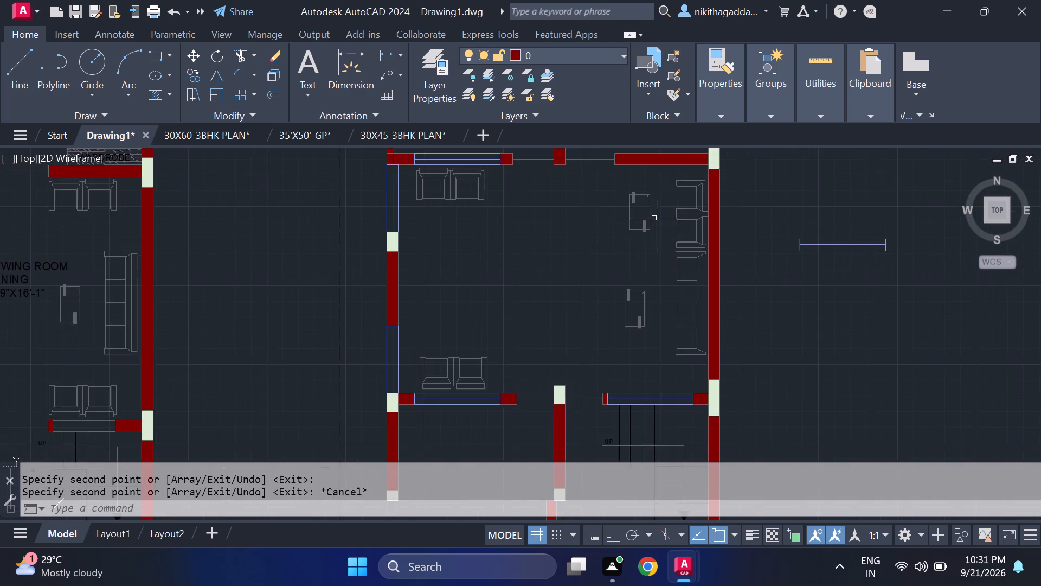
scroll(653, 214, "up", 1)
left_click(653, 177)
left_click(576, 273)
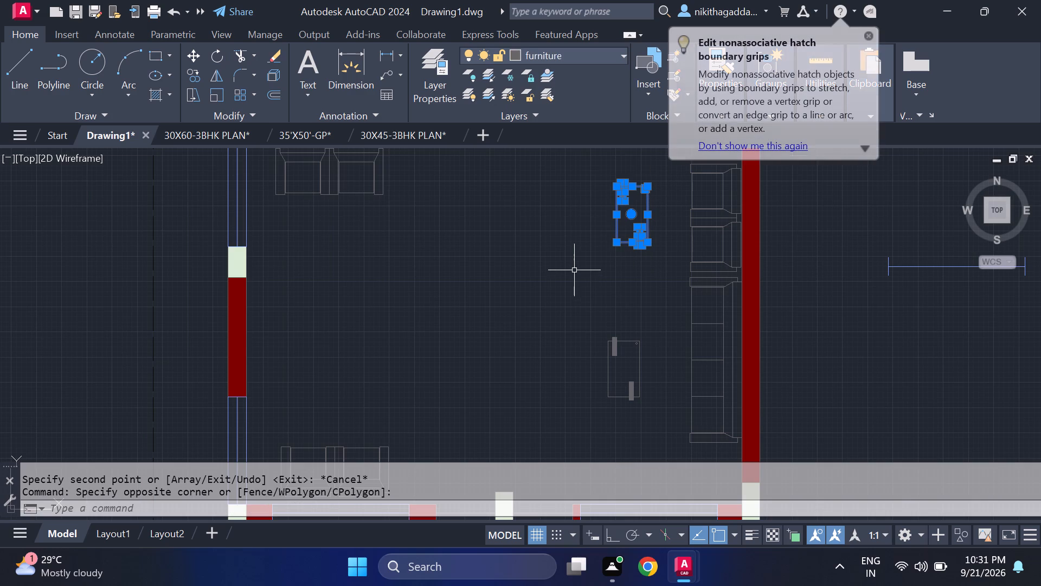
key("m")
key("Return")
left_click(621, 237)
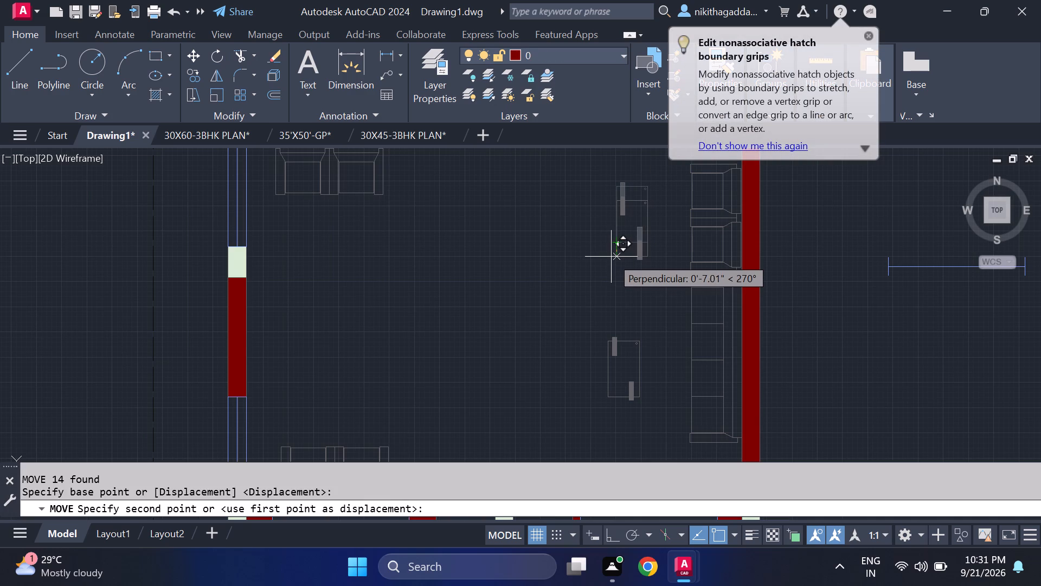
left_click(611, 256)
Move the centre table facing the long sofa slightly toward the sofa, aligning its side with the upper table.
left_click_drag(656, 324, 661, 336)
left_click(550, 446)
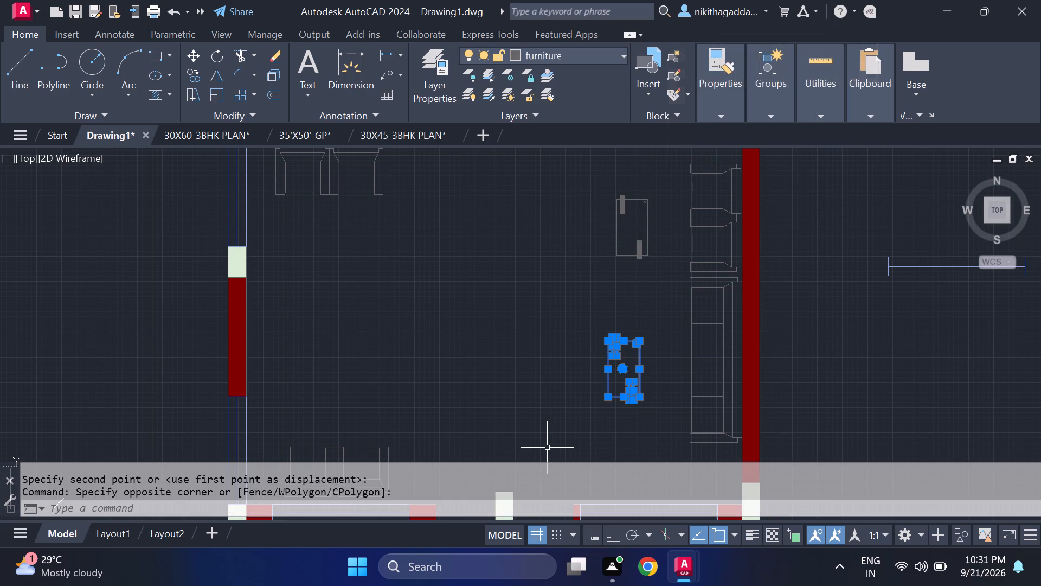
key("m")
key("Return")
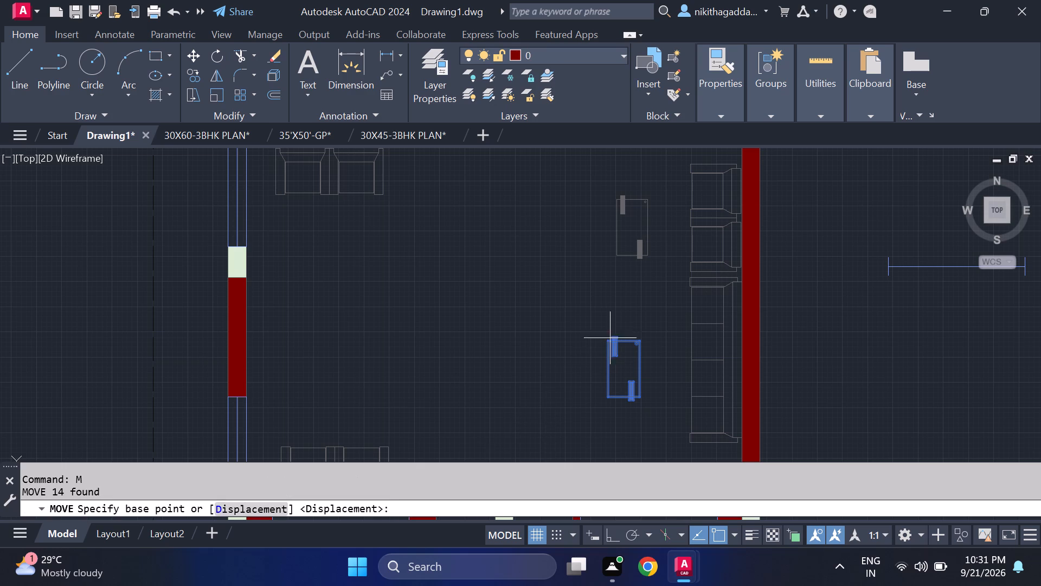
left_click(636, 336)
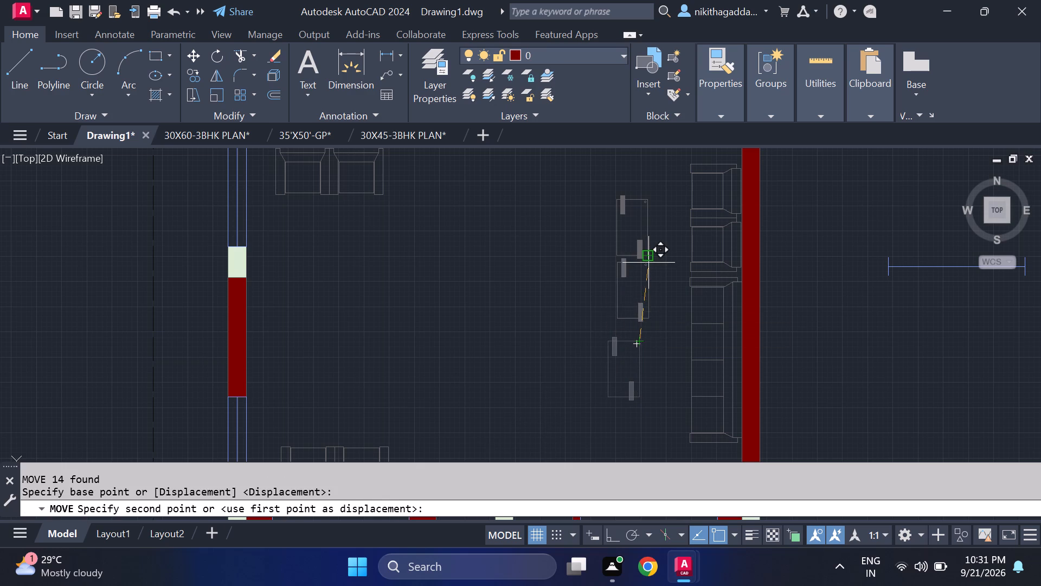
left_click(650, 339)
Delete the stray window symbol lying outside the second plan's outer wall.
scroll(574, 349, "down", 3)
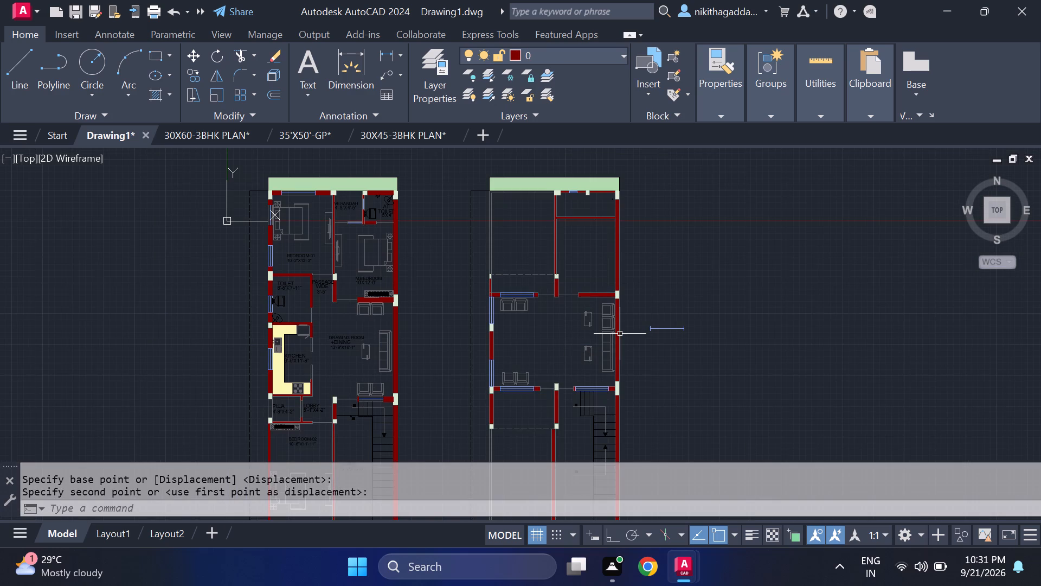
scroll(620, 333, "down", 1)
middle_click_drag(620, 333, 626, 307)
scroll(698, 349, "up", 1)
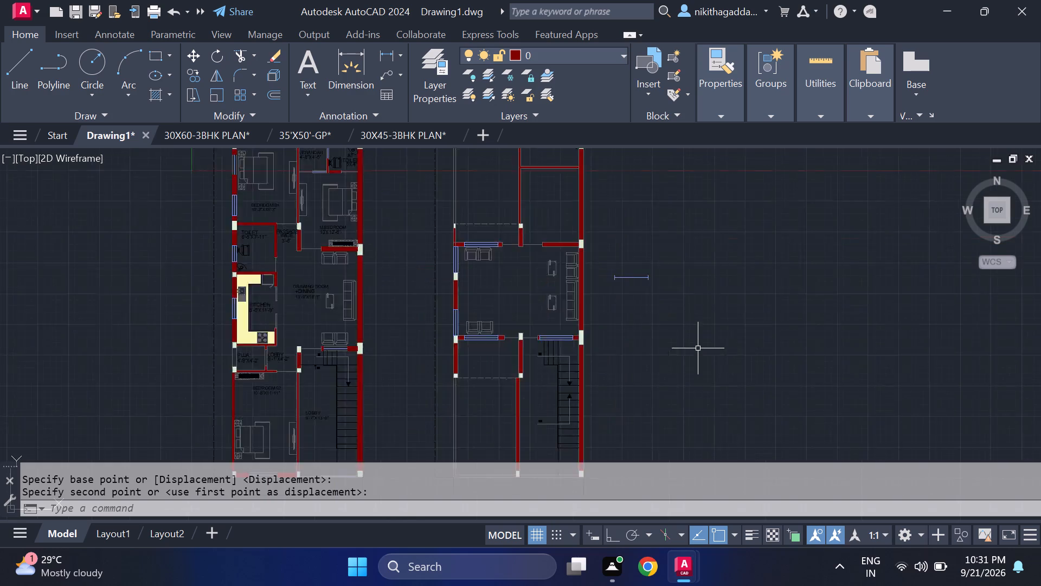
scroll(698, 348, "up", 1)
left_click(687, 214)
left_click(551, 321)
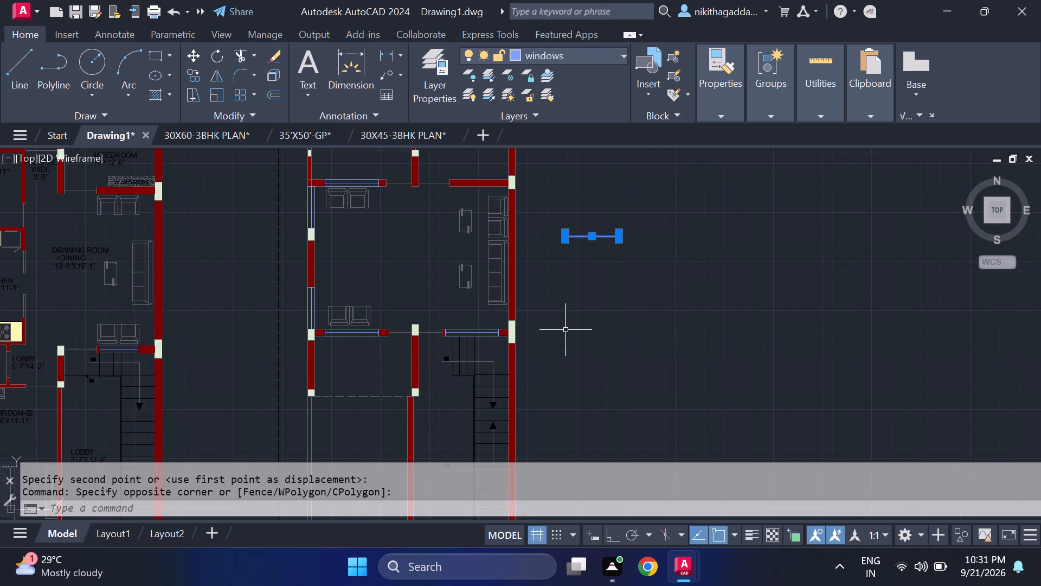
key("Delete")
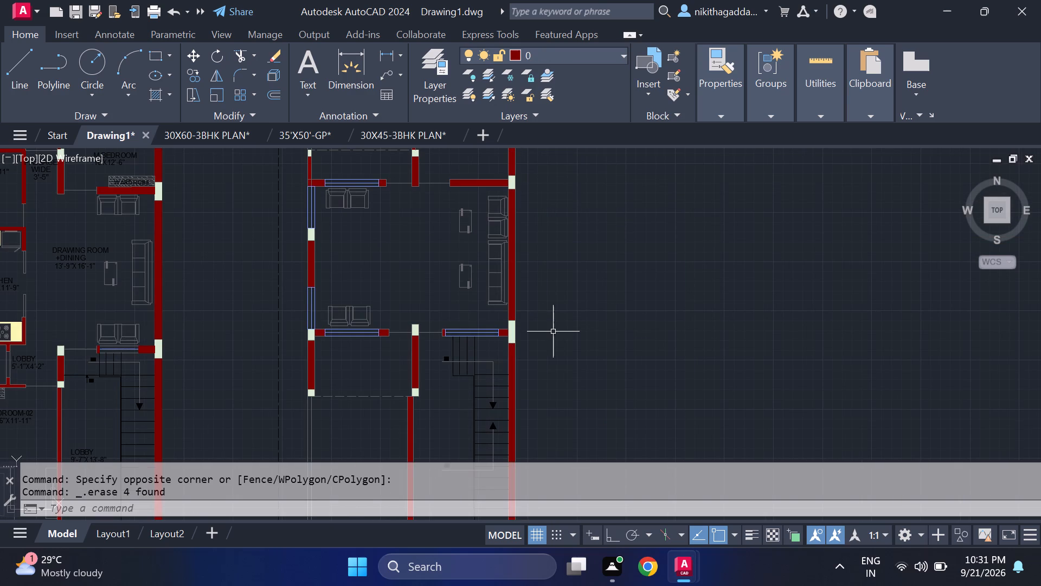
Copy the bed set and TV unit from BEDROOM-01 into the second plan's upper-right bedroom, with the TV unit against the outer wall.
scroll(553, 332, "down", 2)
middle_click_drag(519, 392, 537, 353)
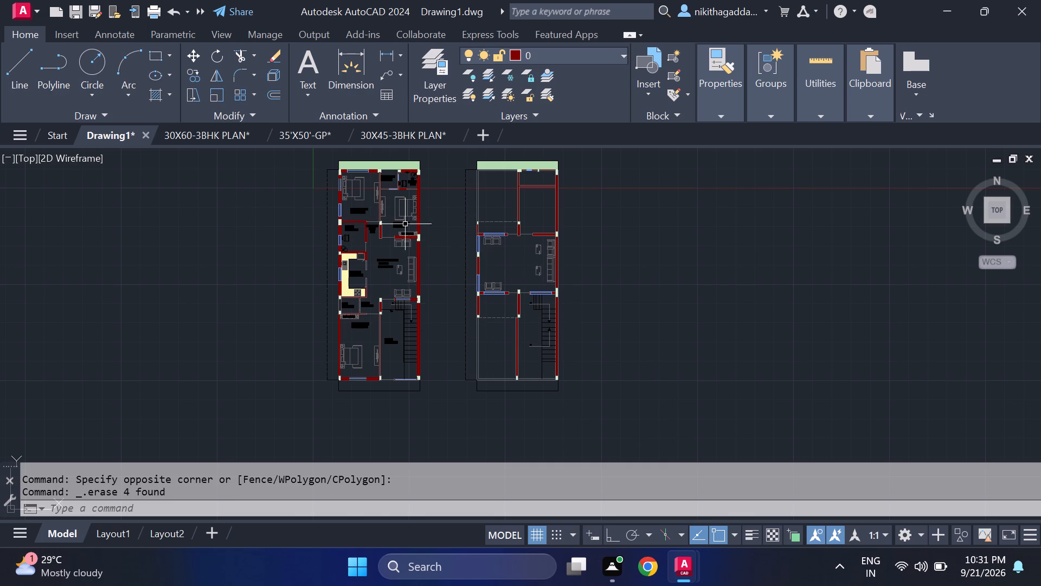
scroll(362, 194, "up", 2)
middle_click_drag(367, 188, 383, 264)
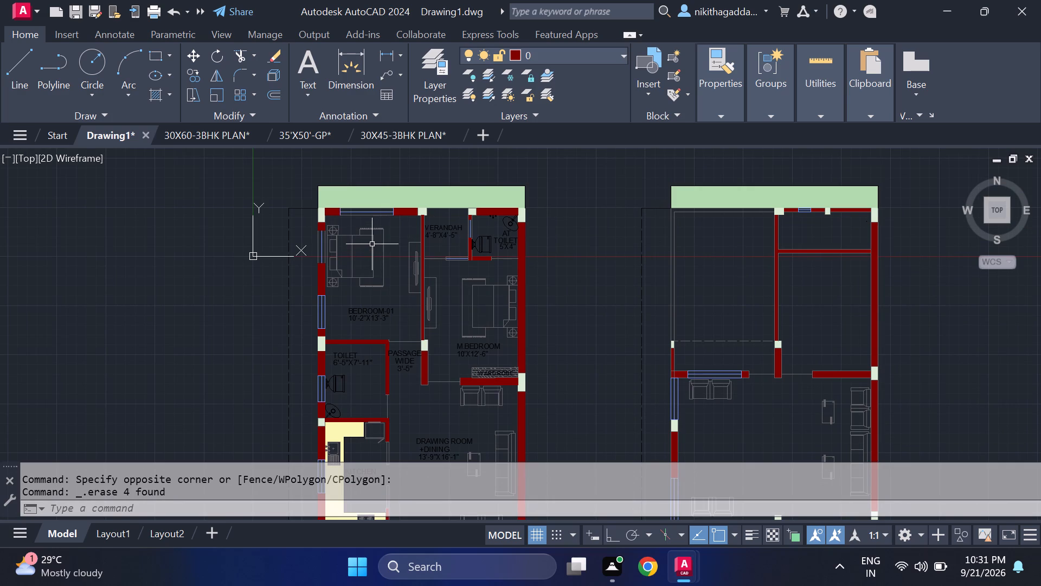
left_click(391, 226)
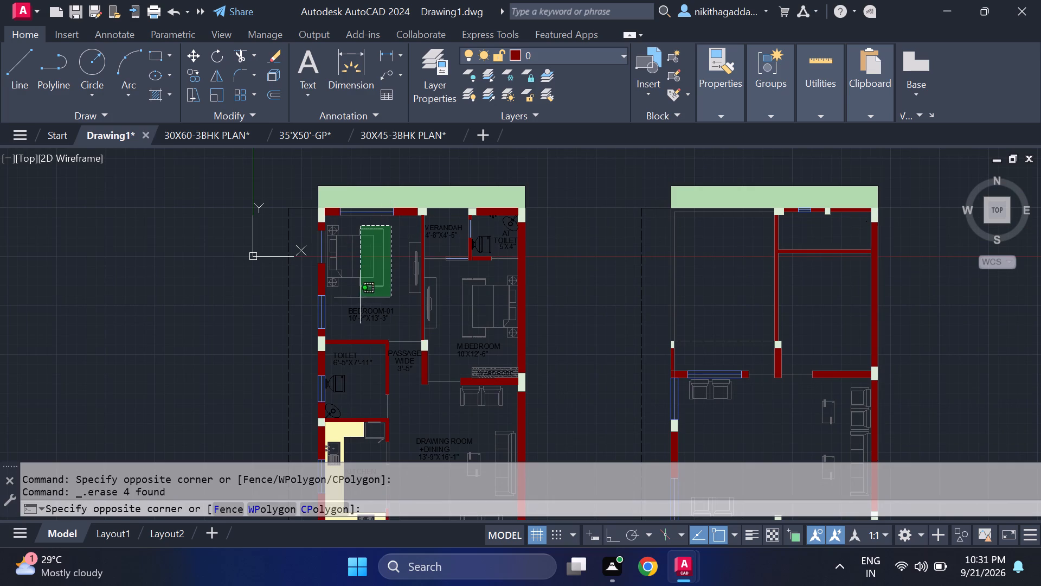
left_click(346, 308)
scroll(402, 288, "up", 2)
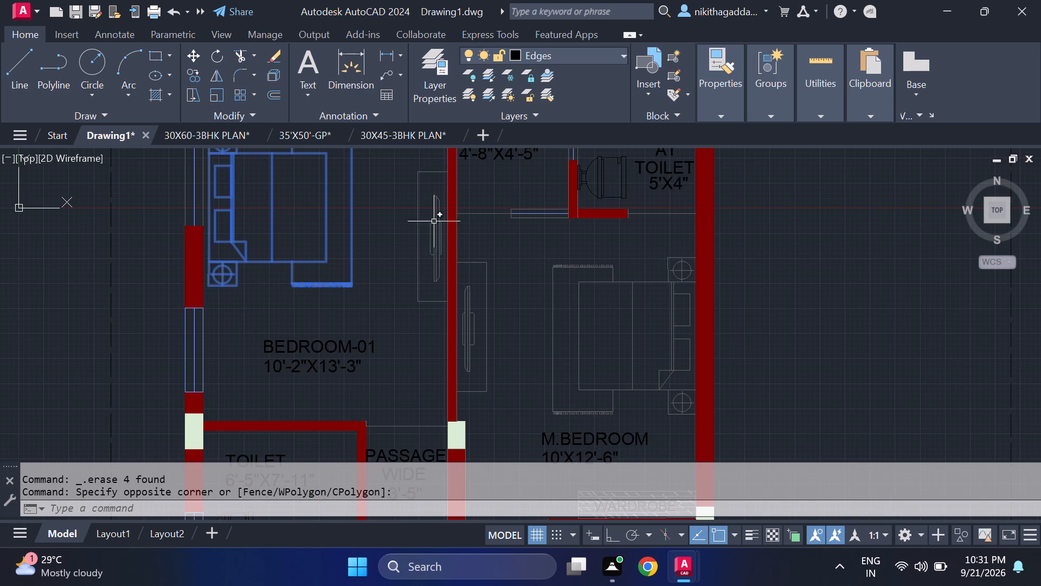
left_click(440, 168)
left_click(394, 317)
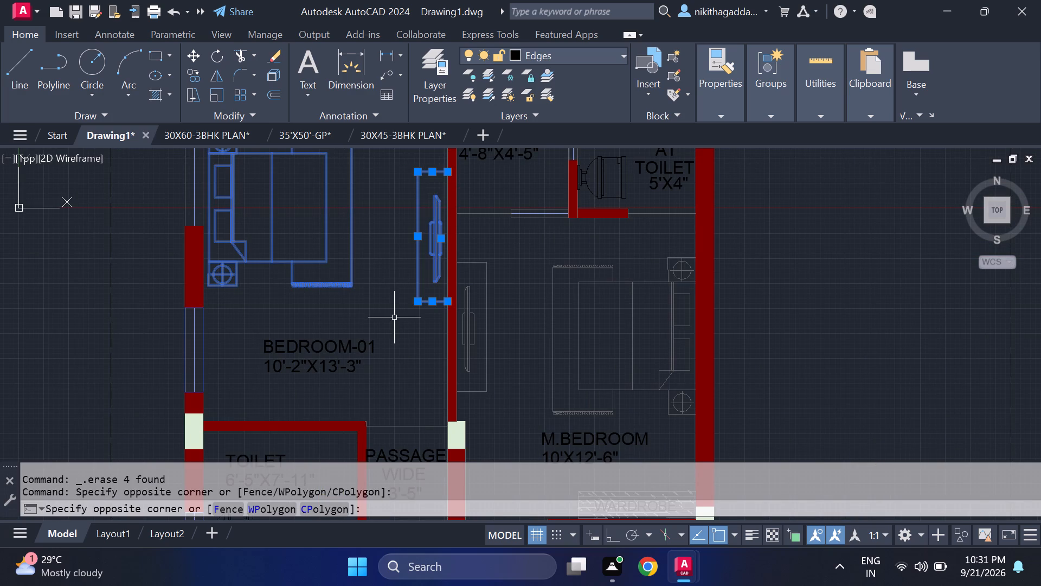
left_click(381, 326)
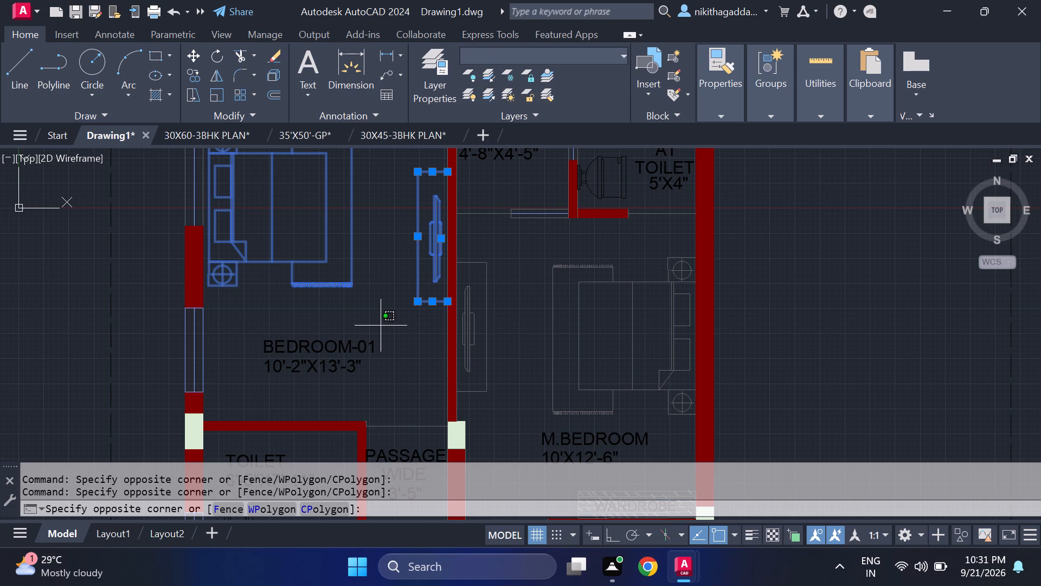
left_click(381, 325)
type("CO")
key("Return")
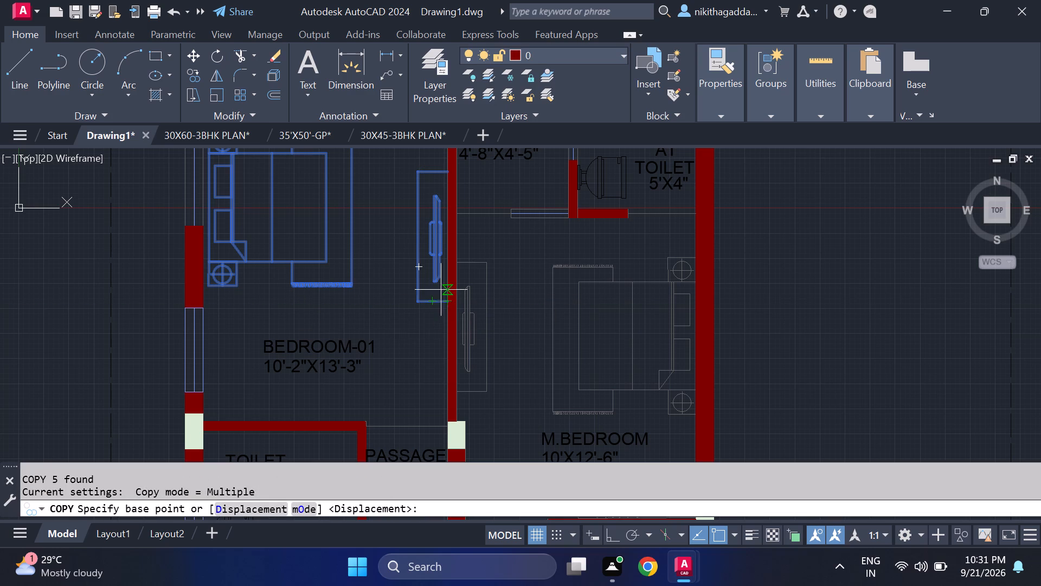
left_click(445, 306)
scroll(877, 338, "down", 3)
middle_click_drag(895, 349, 519, 328)
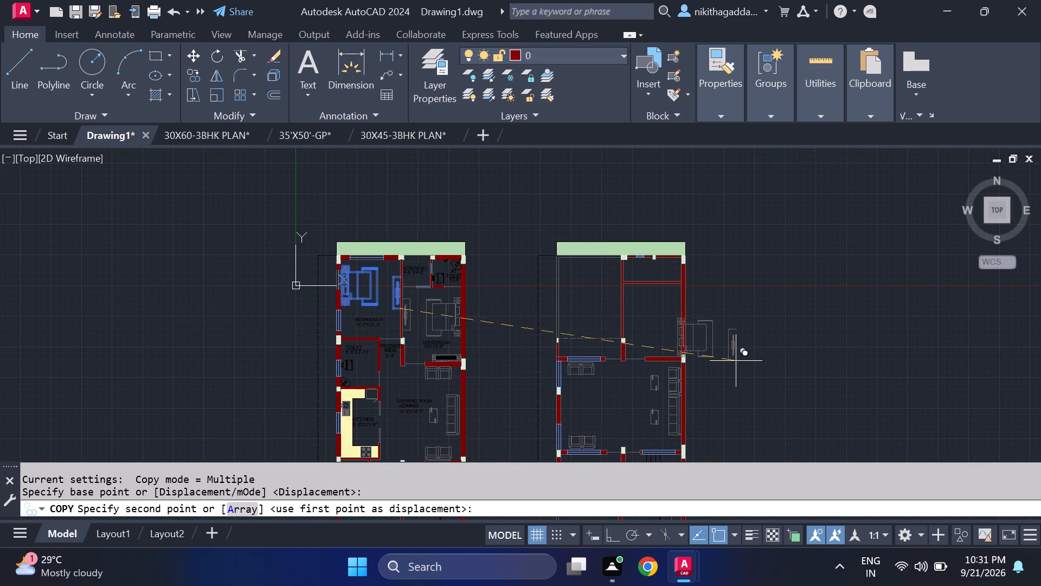
scroll(735, 363, "up", 2)
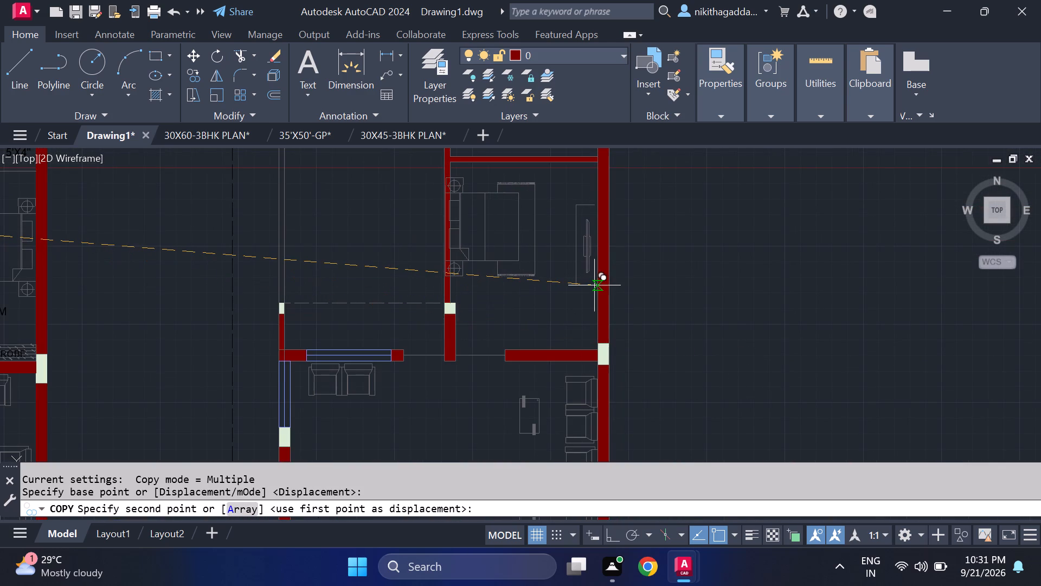
left_click(594, 286)
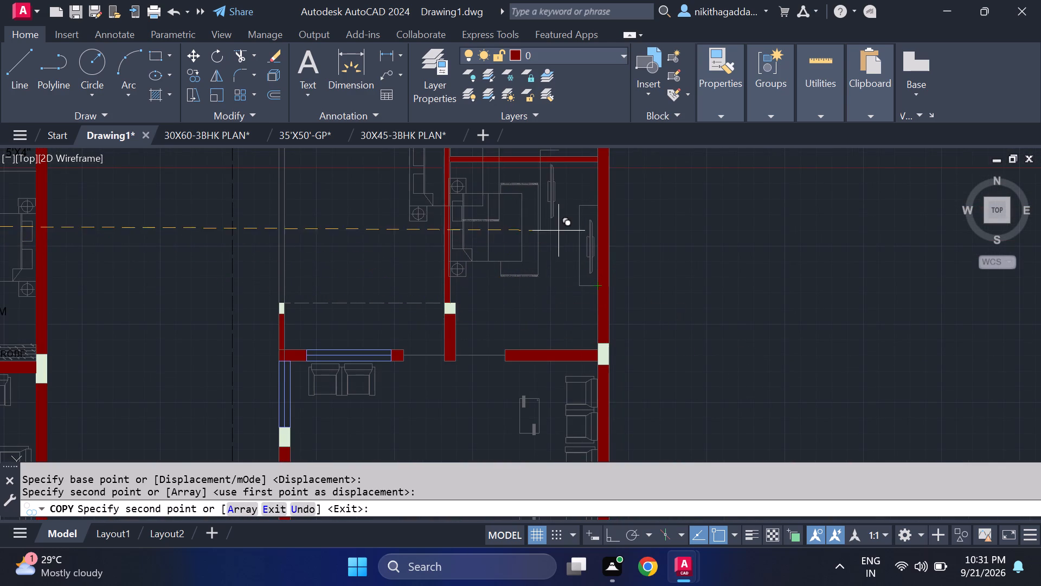
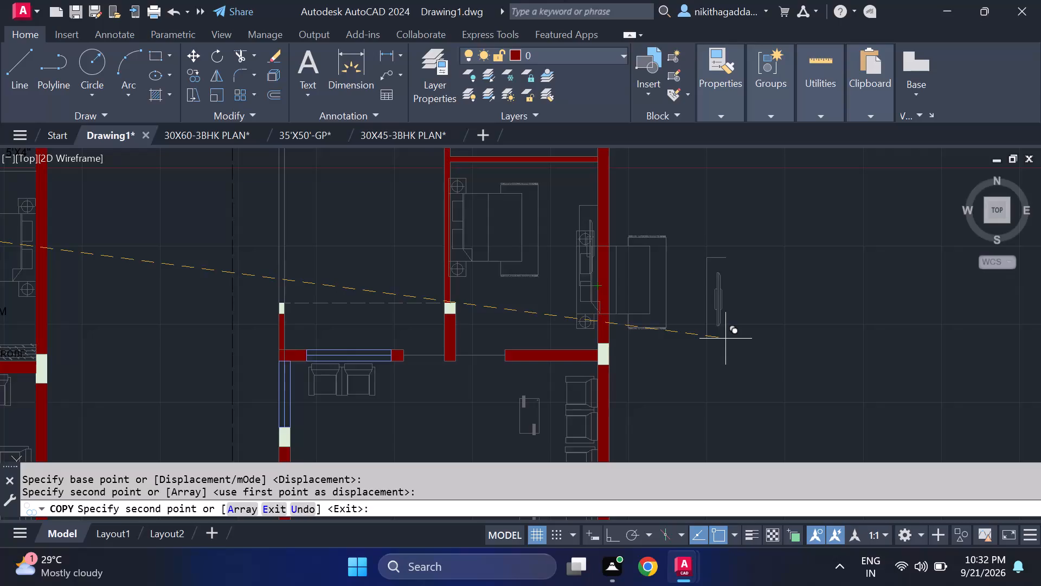
Move the bed set in the second plan's upper-right bedroom slightly off the inner wall so it clears the wall face.
key("Escape")
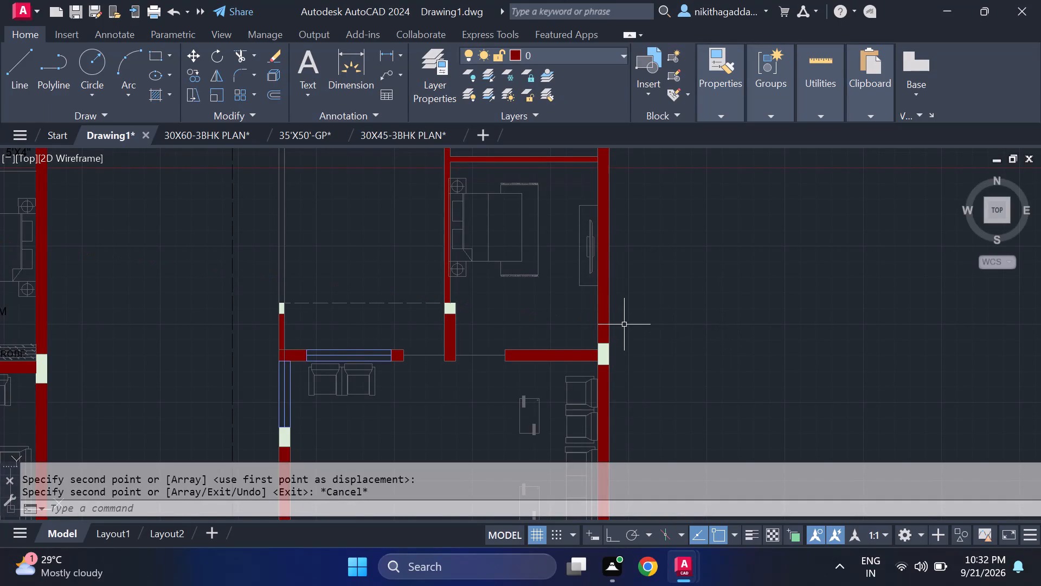
middle_click_drag(631, 284, 638, 343)
scroll(442, 297, "up", 2)
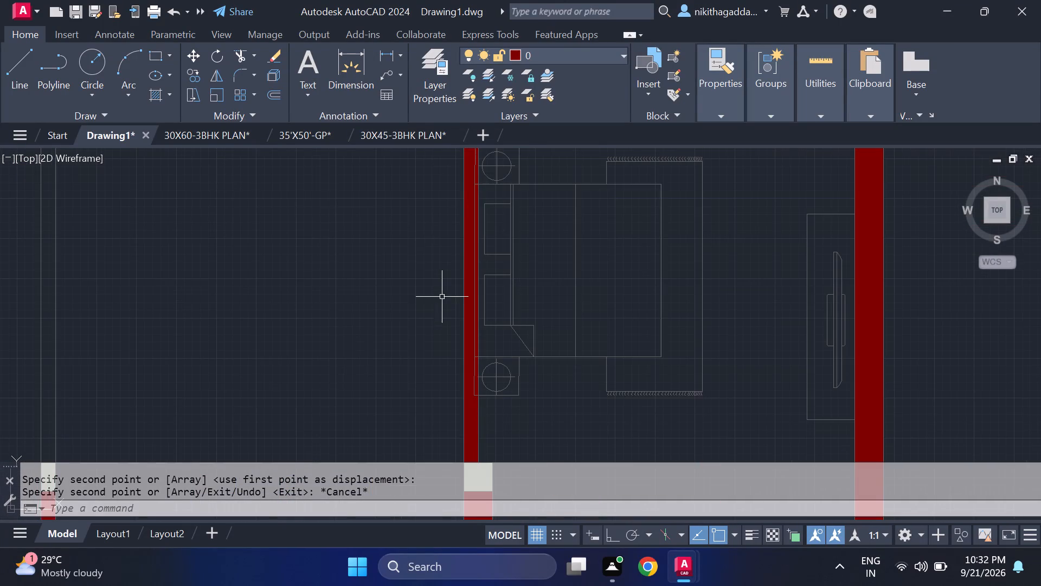
left_click_drag(755, 187, 732, 218)
left_click(546, 364)
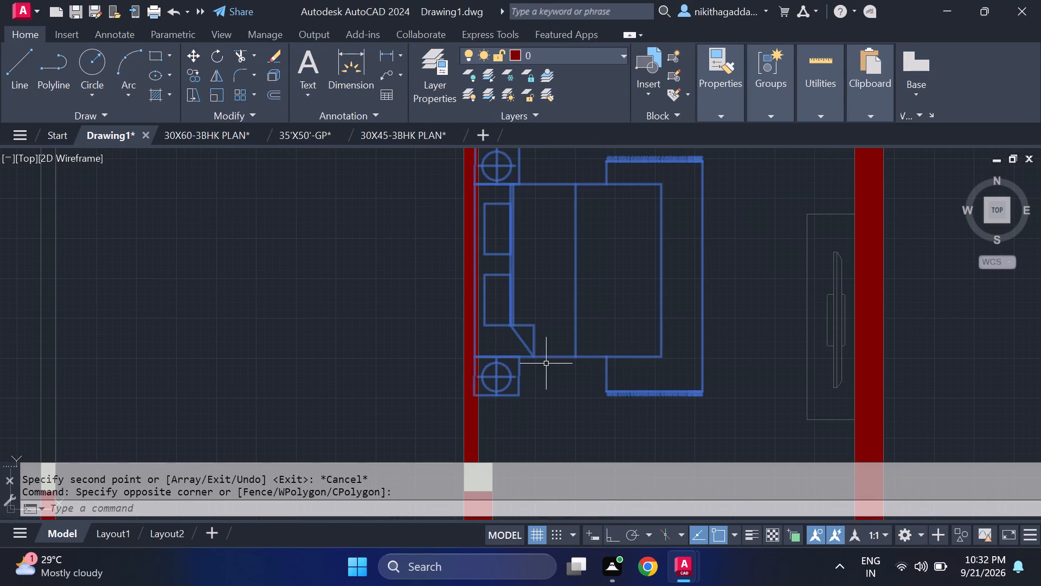
key("m")
key("Return")
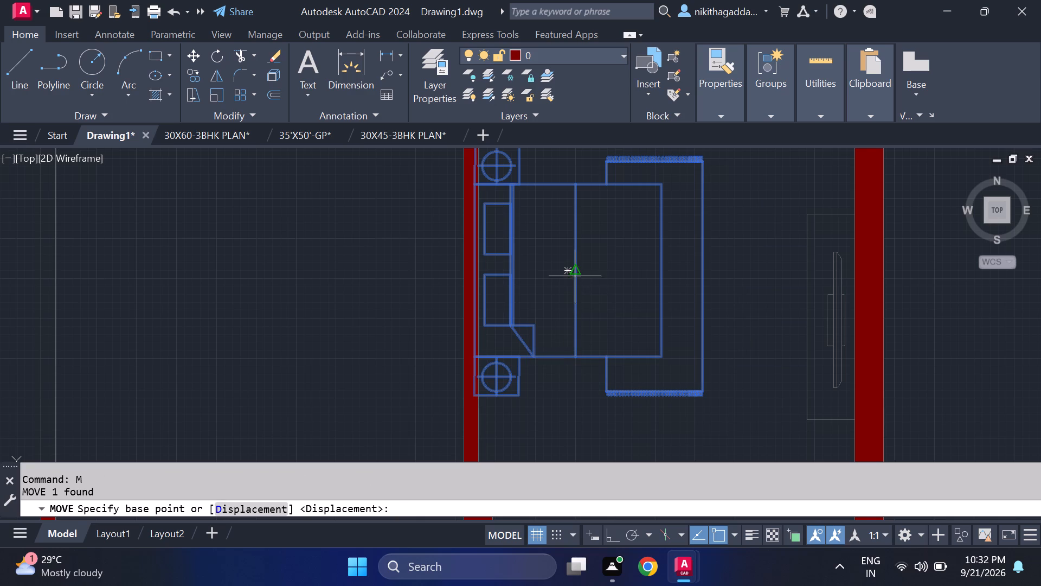
left_click(565, 270)
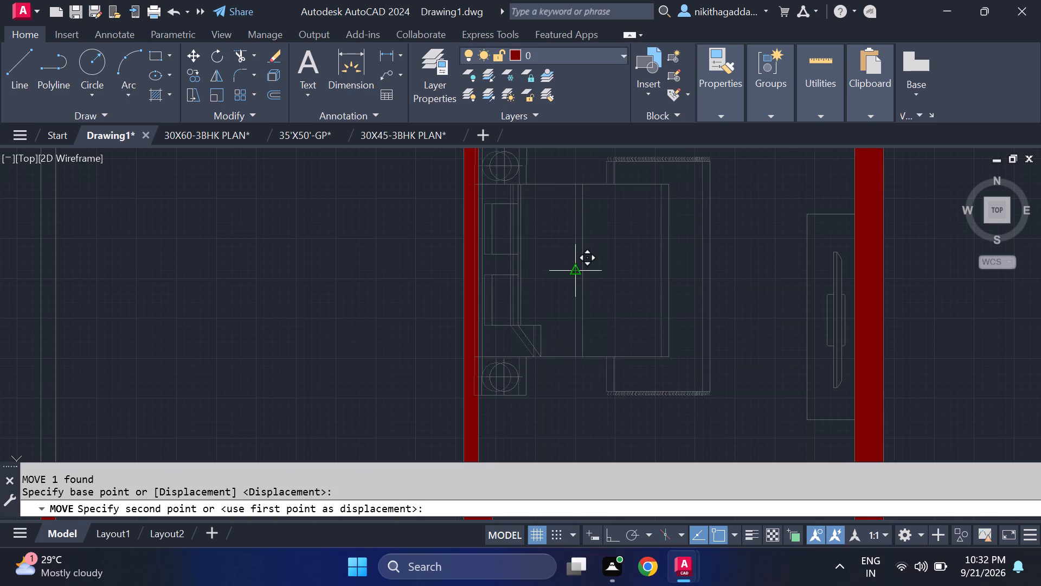
scroll(581, 264, "up", 2)
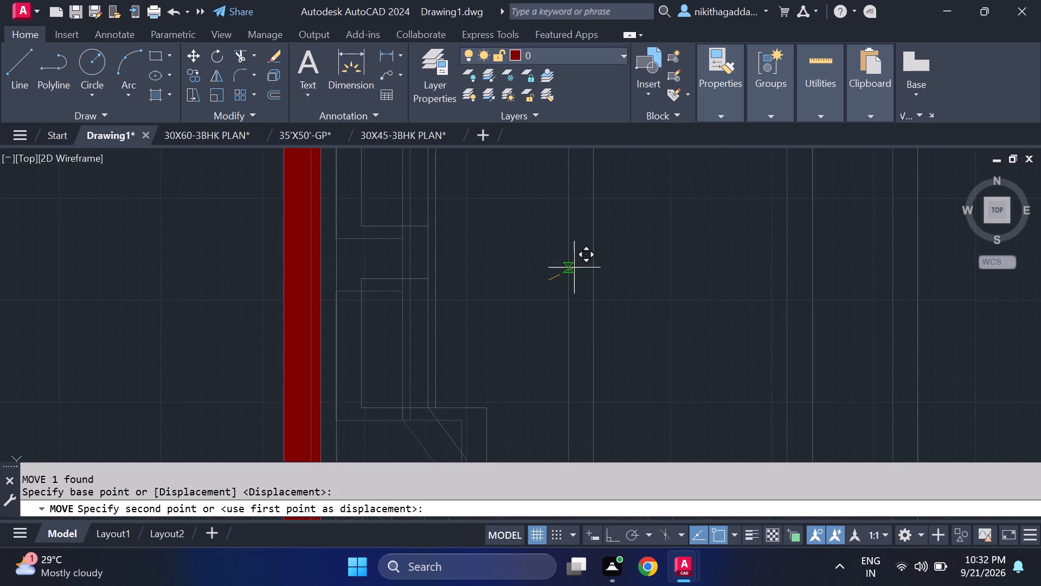
left_click(569, 270)
scroll(574, 264, "down", 3)
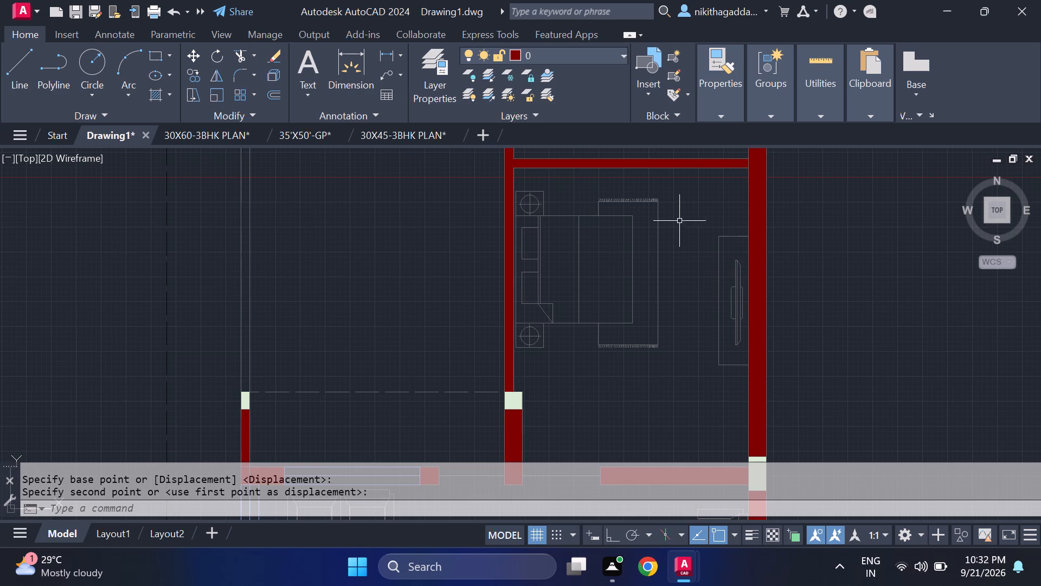
Move the same bed set straight down by about 1'-2" to line up better with the TV unit.
left_click(676, 200)
left_click(588, 336)
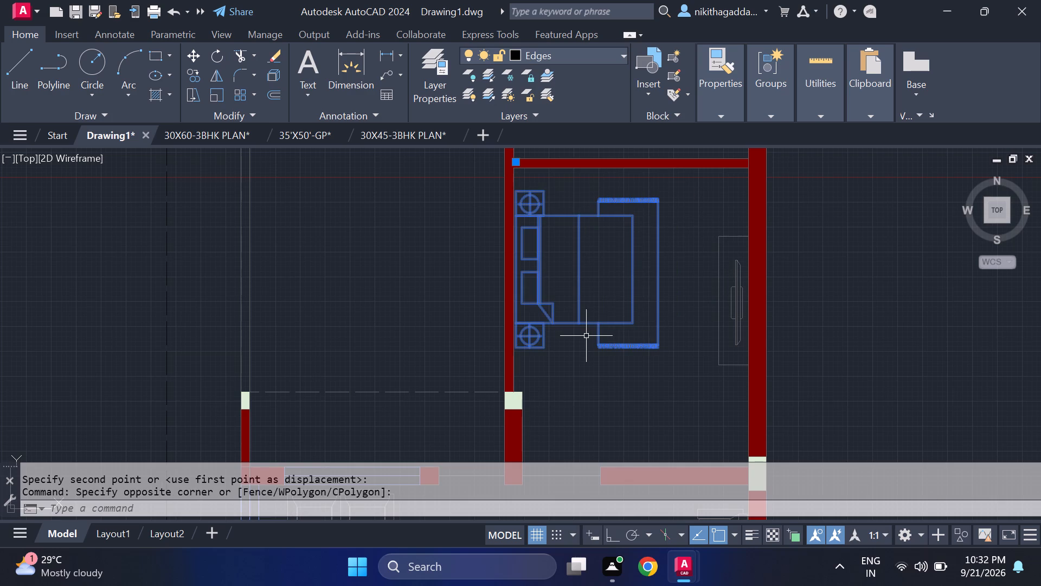
key("m")
key("Return")
left_click(658, 348)
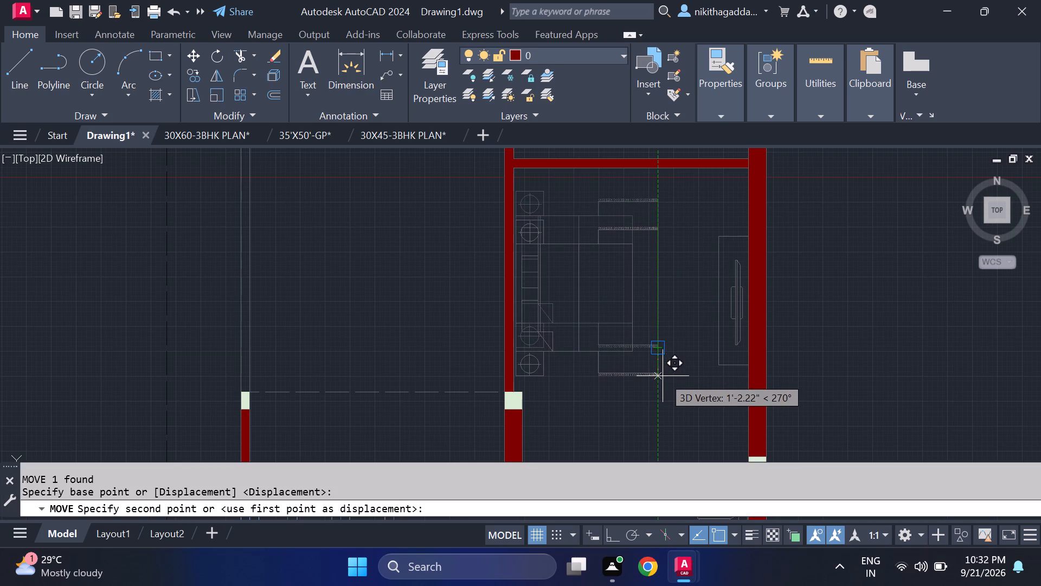
left_click(663, 376)
scroll(705, 332, "down", 3)
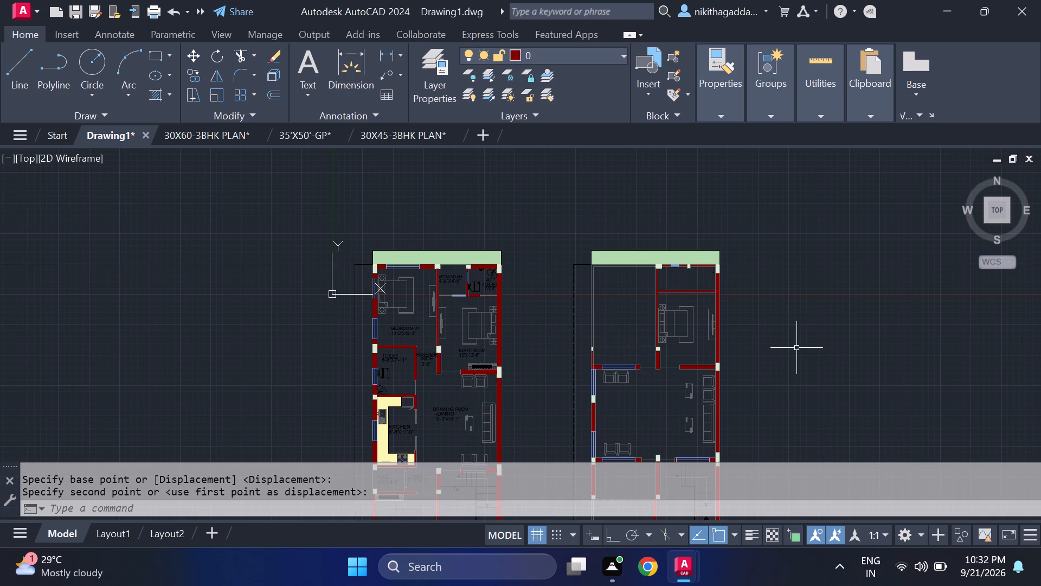
Copy the labelled wardrobe from M.BEDROOM into the second plan's upper-right bedroom, at the lower corner beside the outer wall.
middle_click_drag(796, 348, 802, 279)
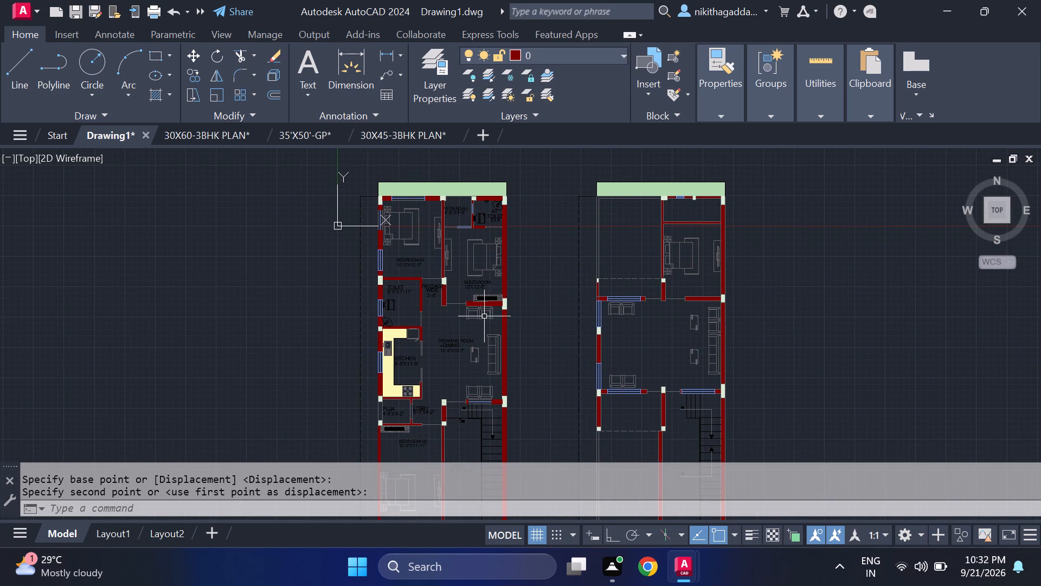
scroll(489, 301, "up", 4)
scroll(526, 241, "up", 2)
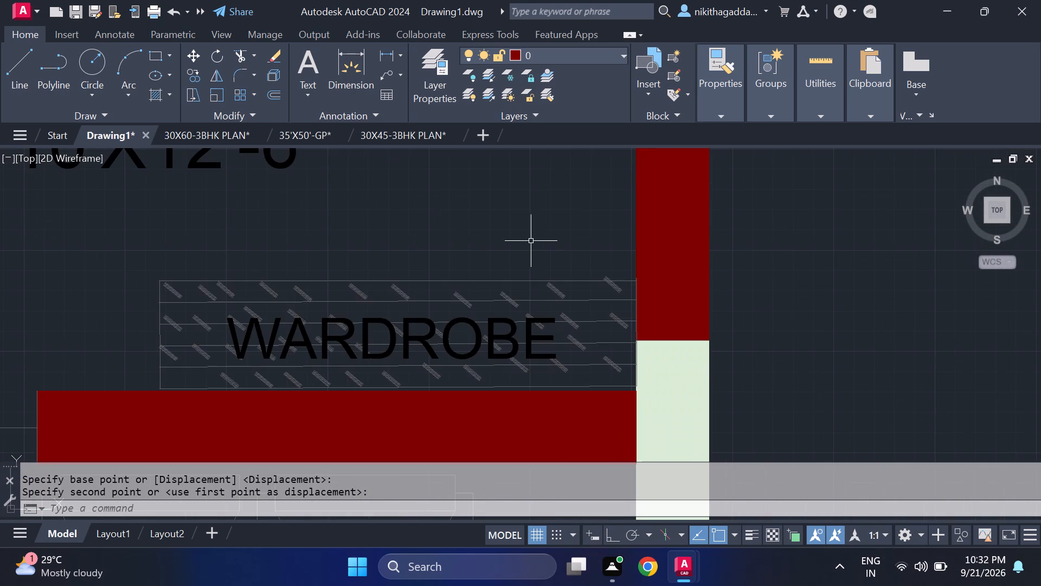
left_click(544, 250)
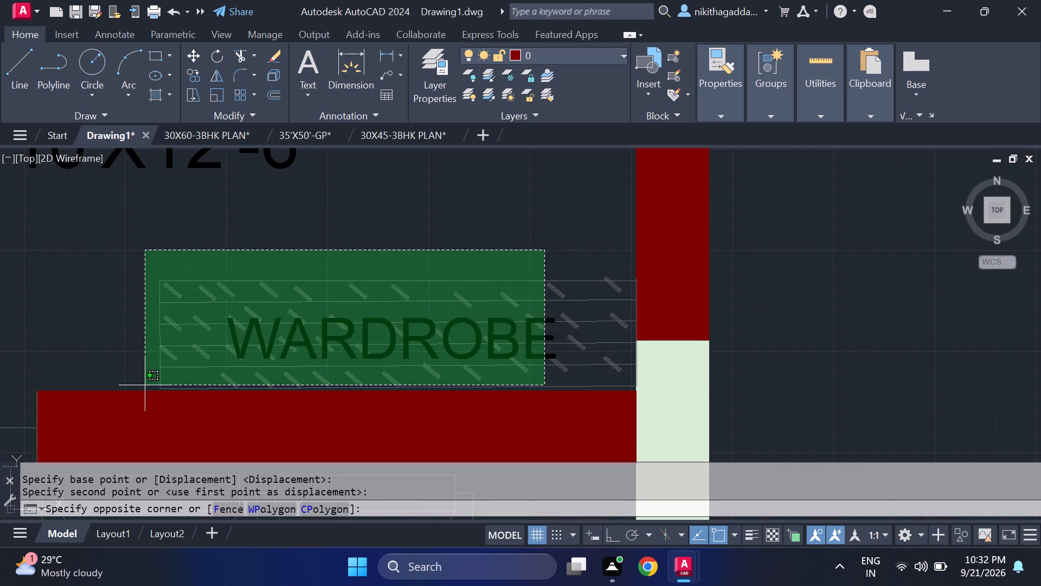
left_click(135, 379)
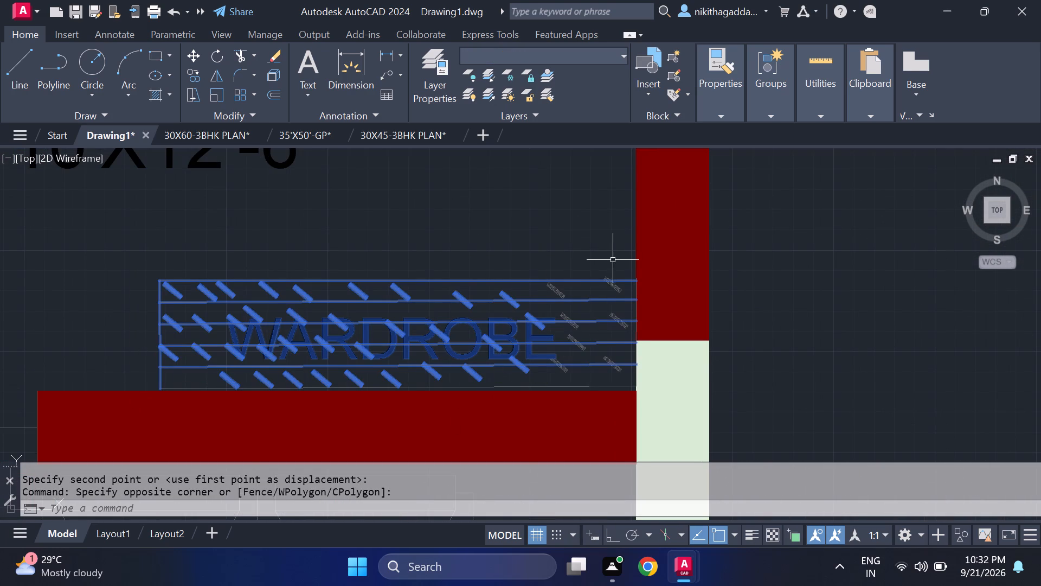
left_click(615, 259)
left_click(482, 375)
scroll(624, 359, "up", 1)
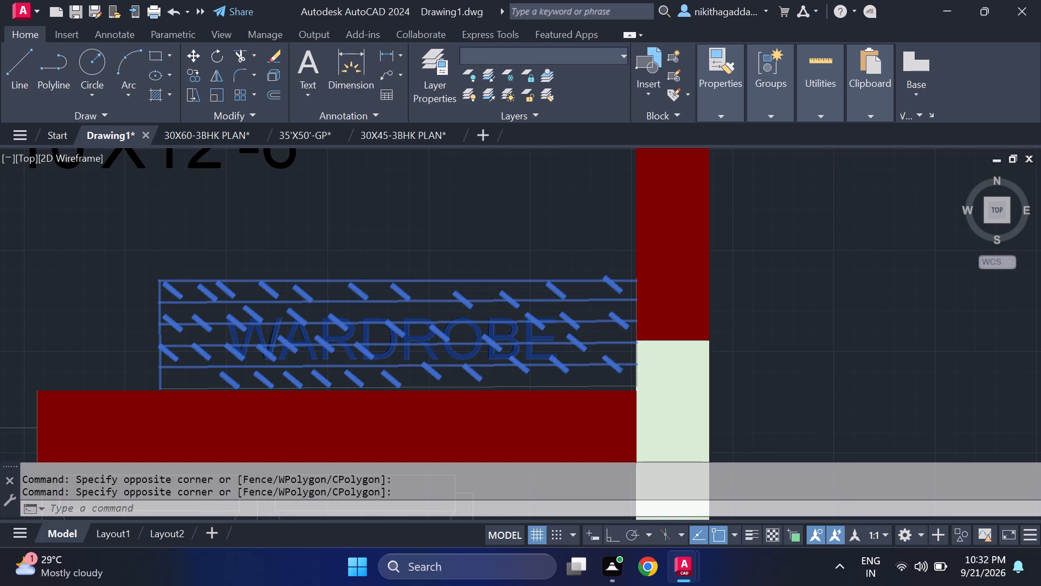
scroll(624, 359, "up", 1)
left_click(656, 298)
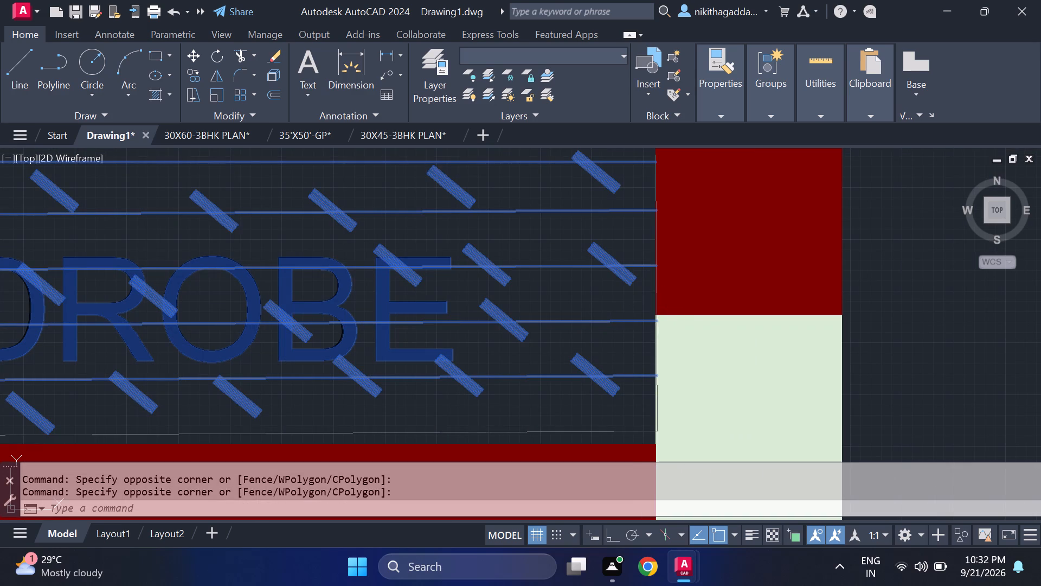
scroll(641, 323, "down", 2)
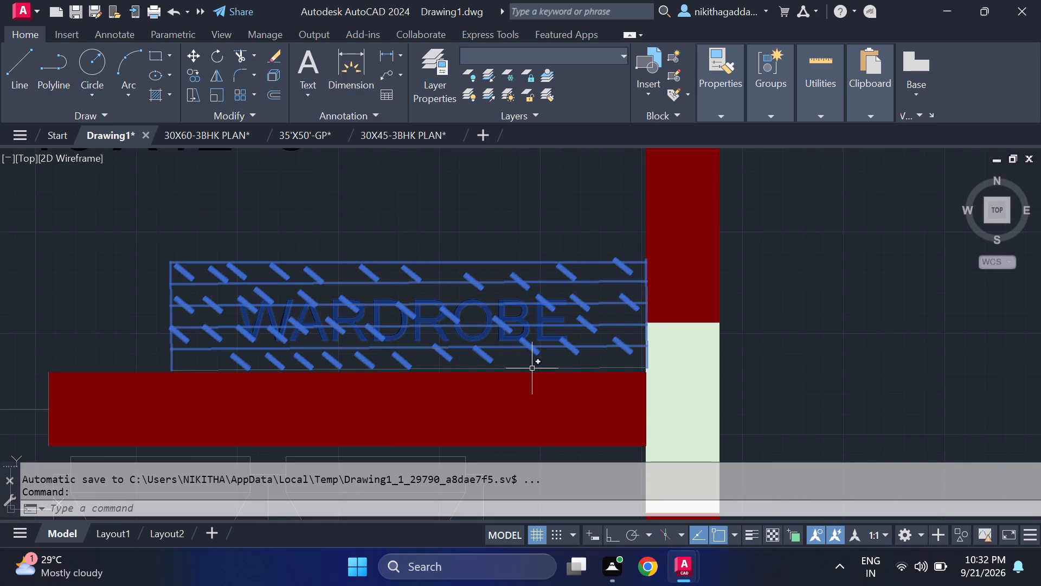
left_click(533, 368)
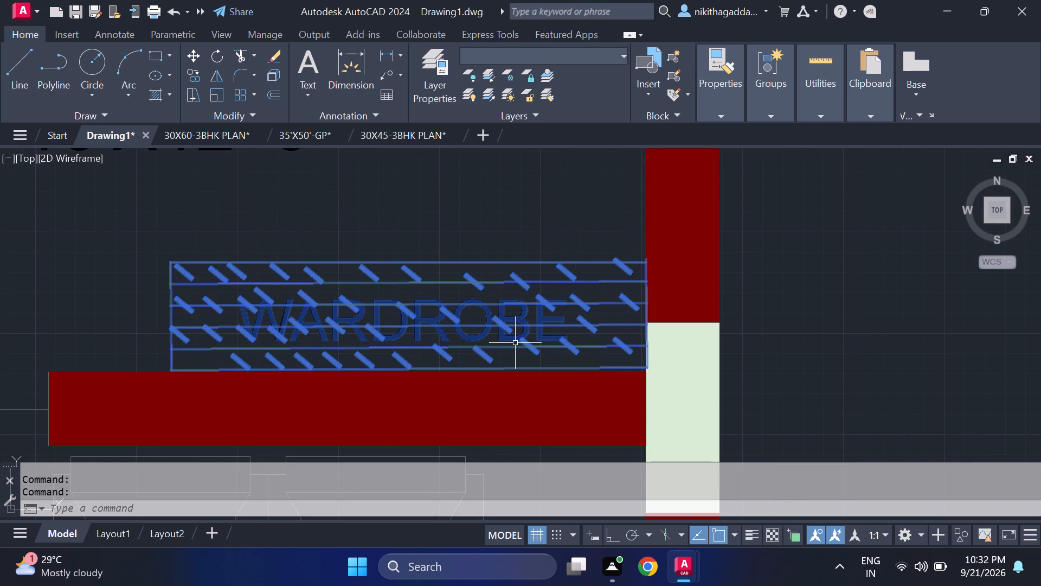
key("c")
key("o")
key("Return")
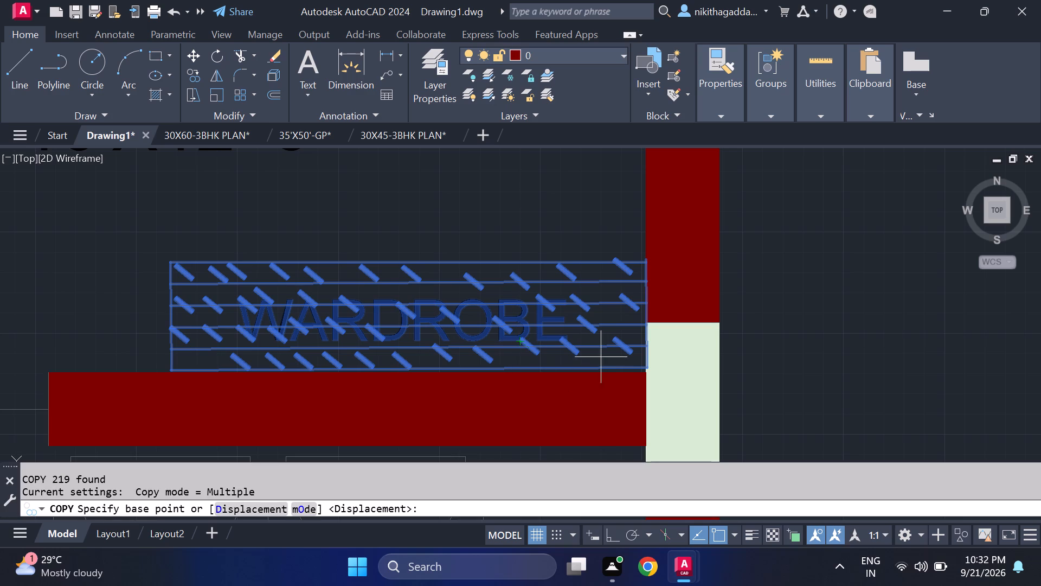
left_click(647, 370)
scroll(834, 292, "down", 2)
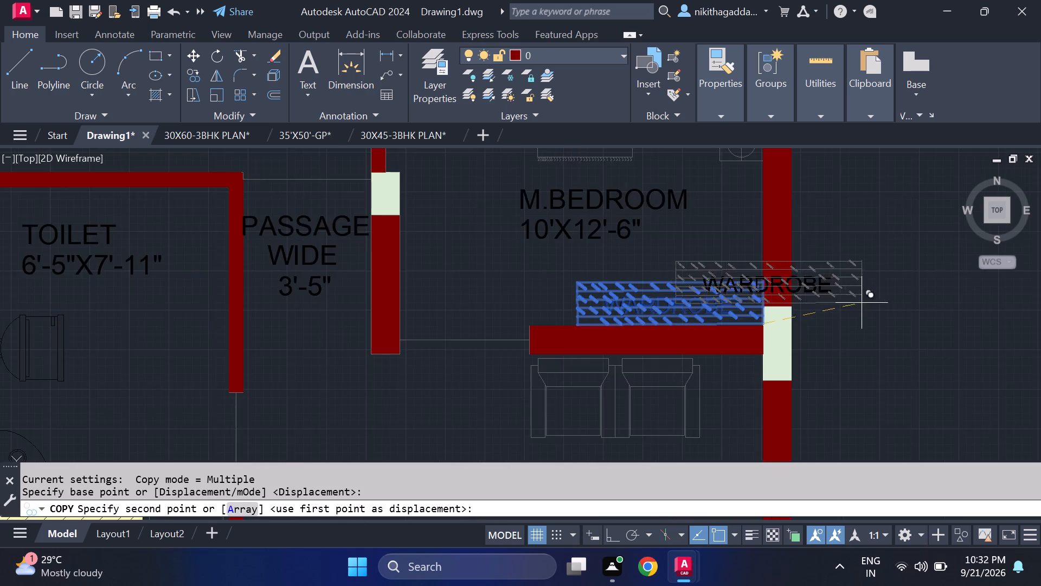
middle_click_drag(862, 304, 400, 355)
scroll(818, 269, "down", 2)
middle_click_drag(818, 281, 445, 320)
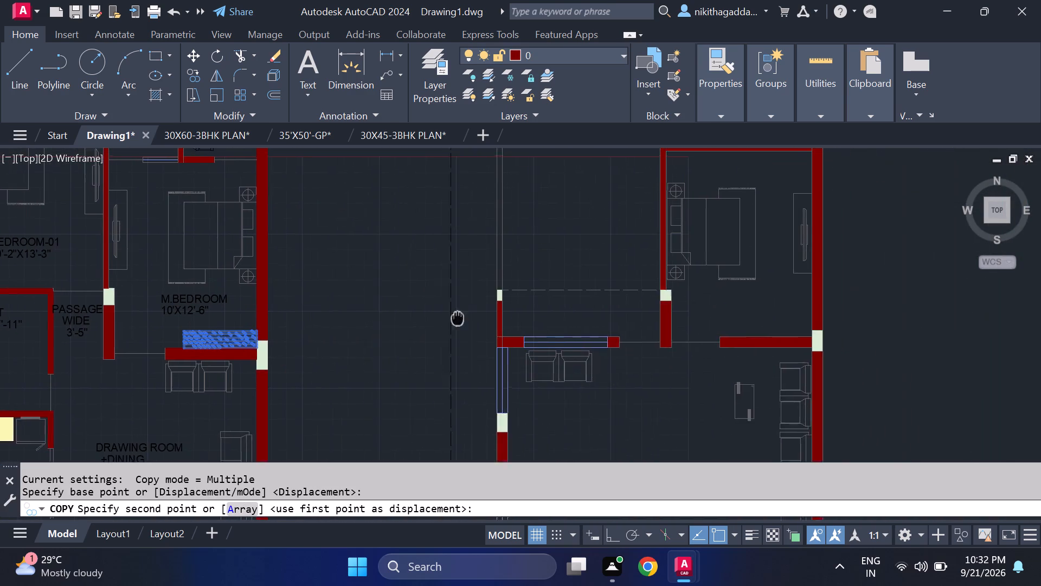
middle_click_drag(445, 320, 441, 321)
scroll(794, 332, "up", 4)
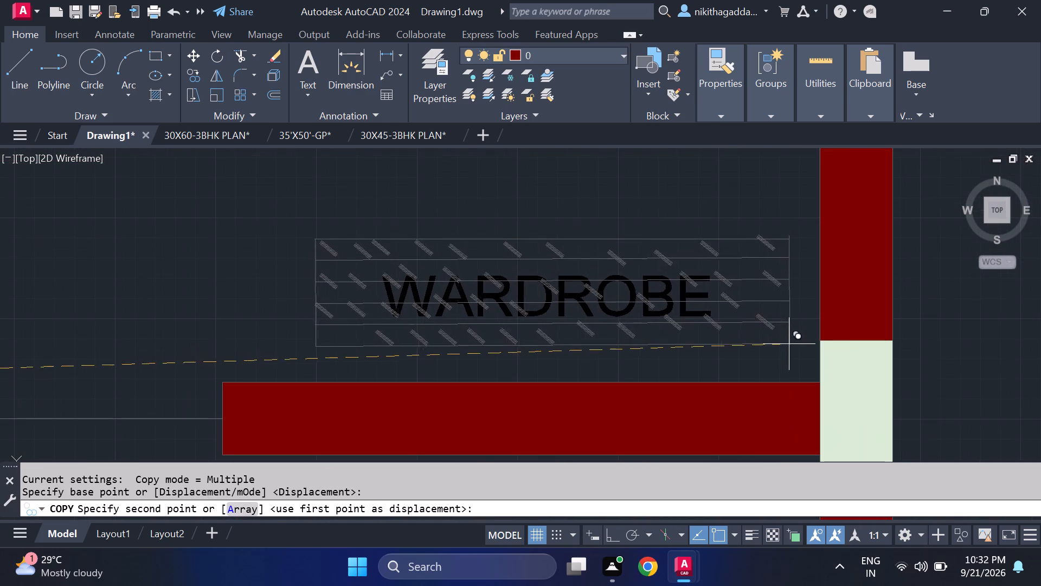
scroll(808, 371, "up", 1)
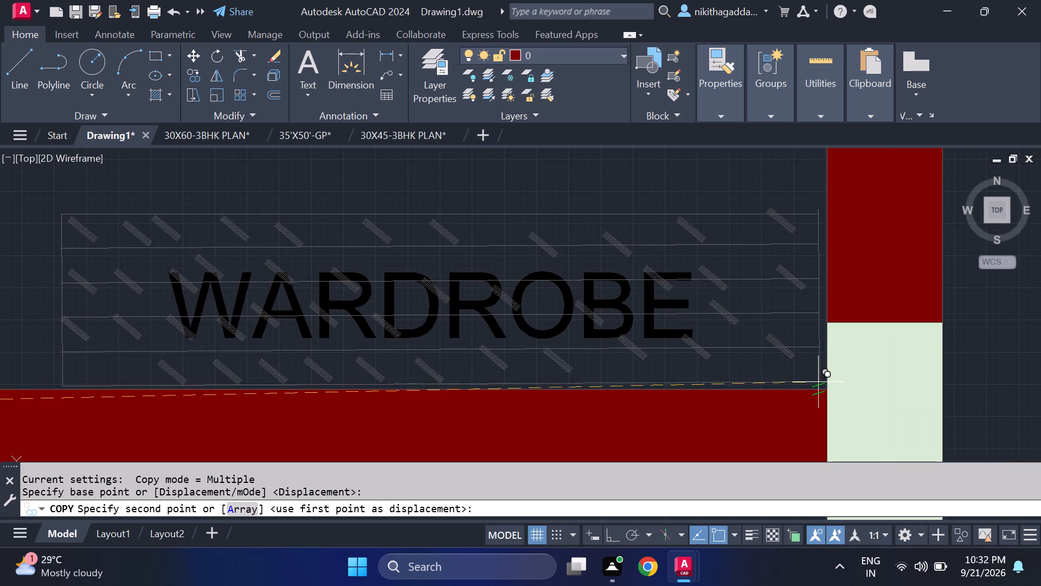
left_click(818, 379)
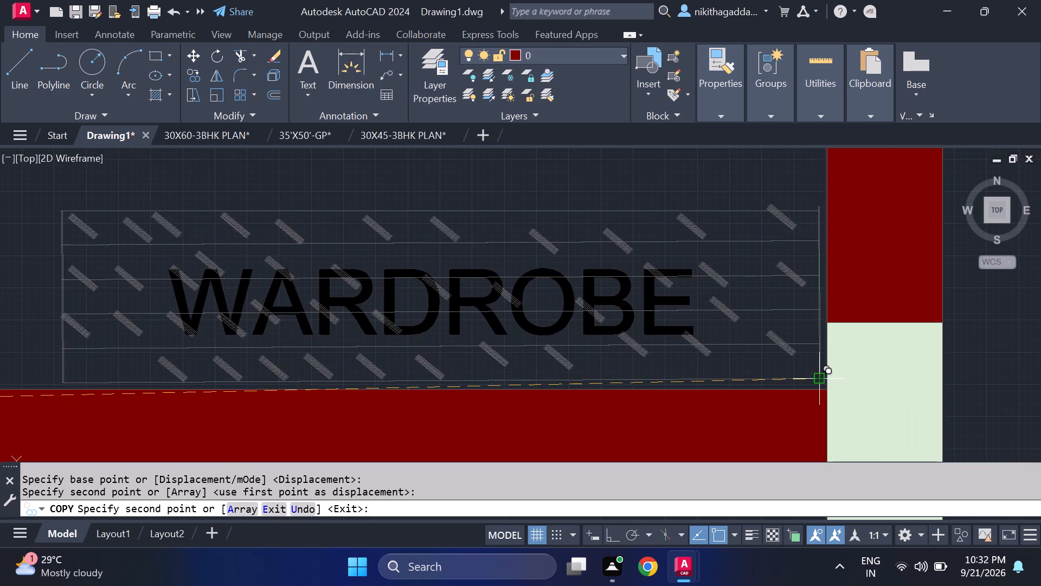
scroll(858, 339, "down", 3)
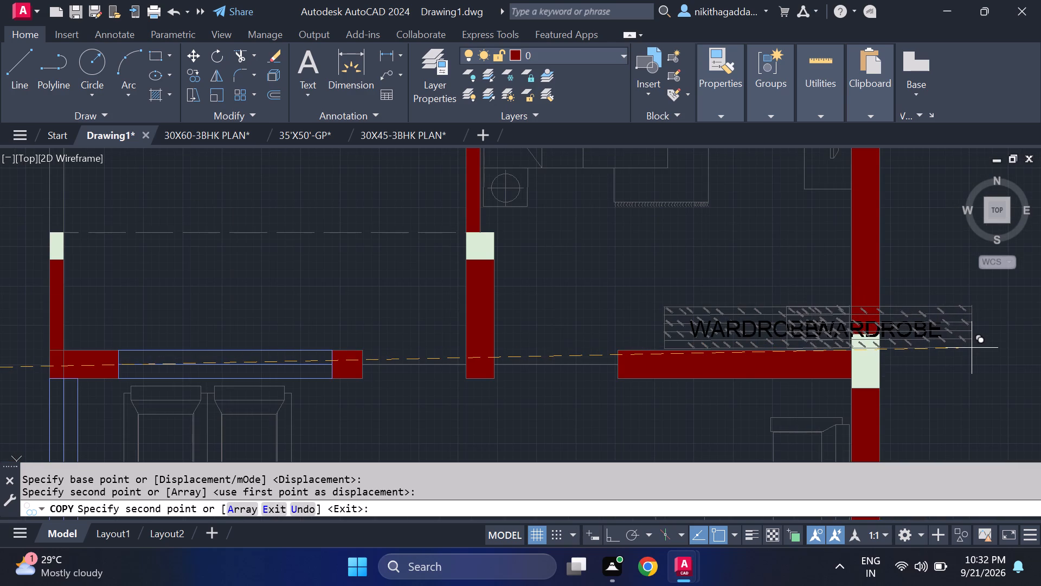
key("Escape")
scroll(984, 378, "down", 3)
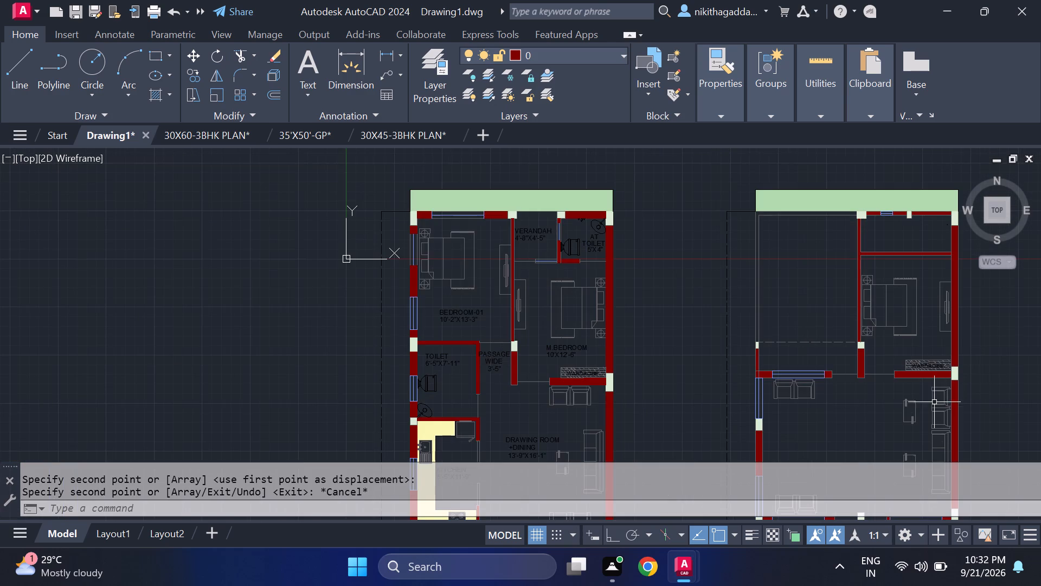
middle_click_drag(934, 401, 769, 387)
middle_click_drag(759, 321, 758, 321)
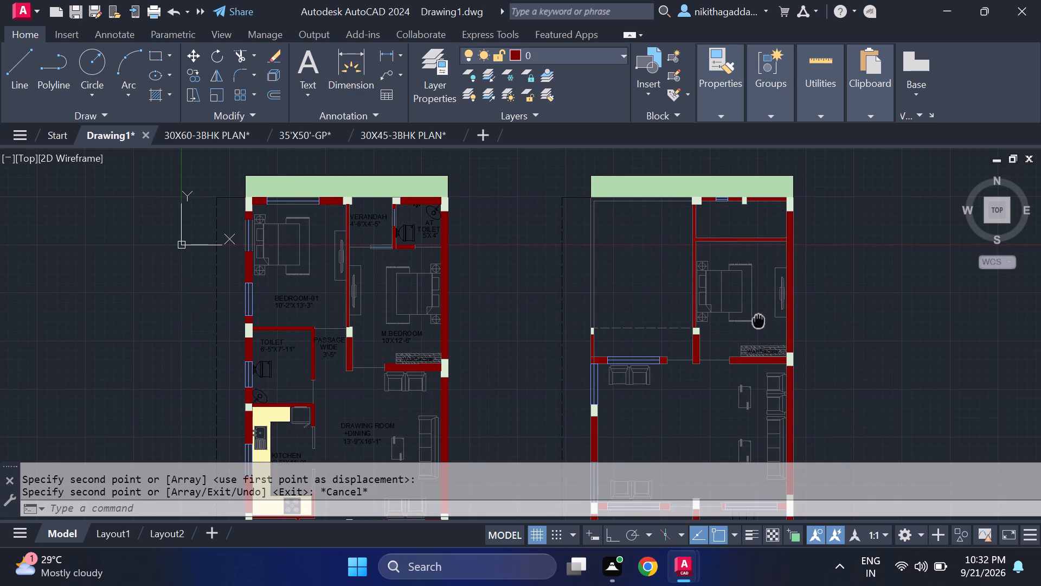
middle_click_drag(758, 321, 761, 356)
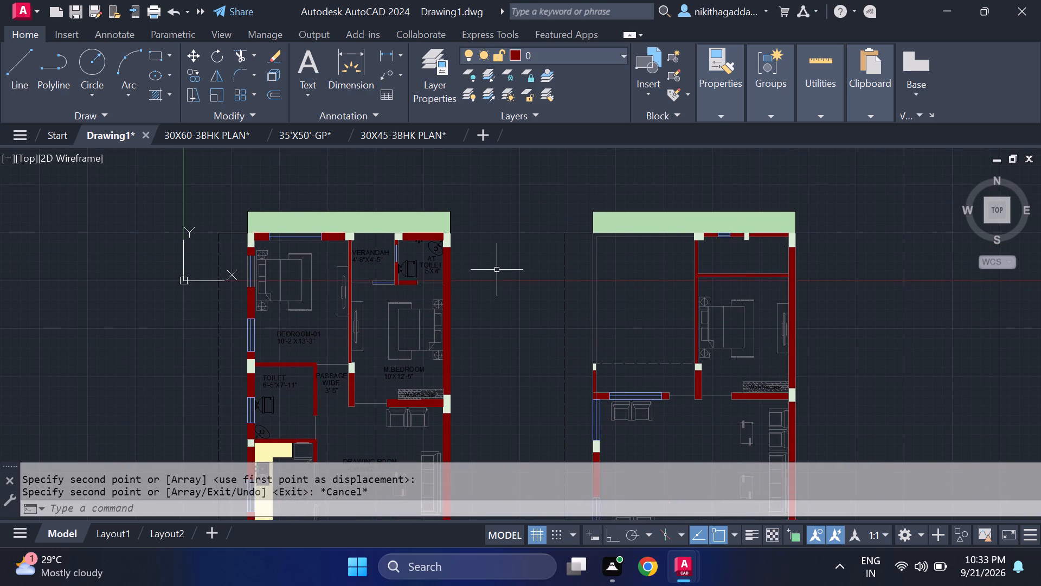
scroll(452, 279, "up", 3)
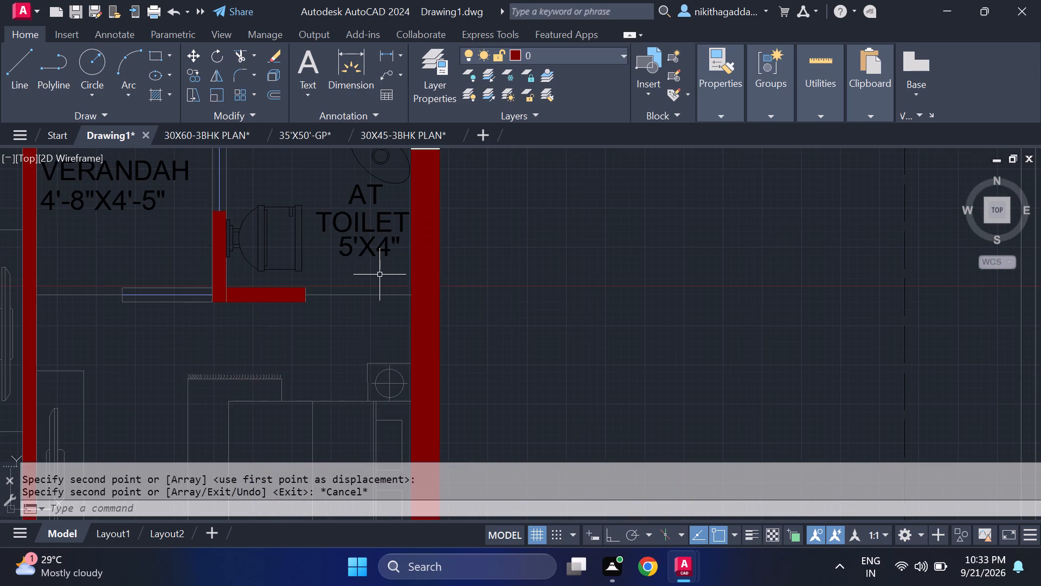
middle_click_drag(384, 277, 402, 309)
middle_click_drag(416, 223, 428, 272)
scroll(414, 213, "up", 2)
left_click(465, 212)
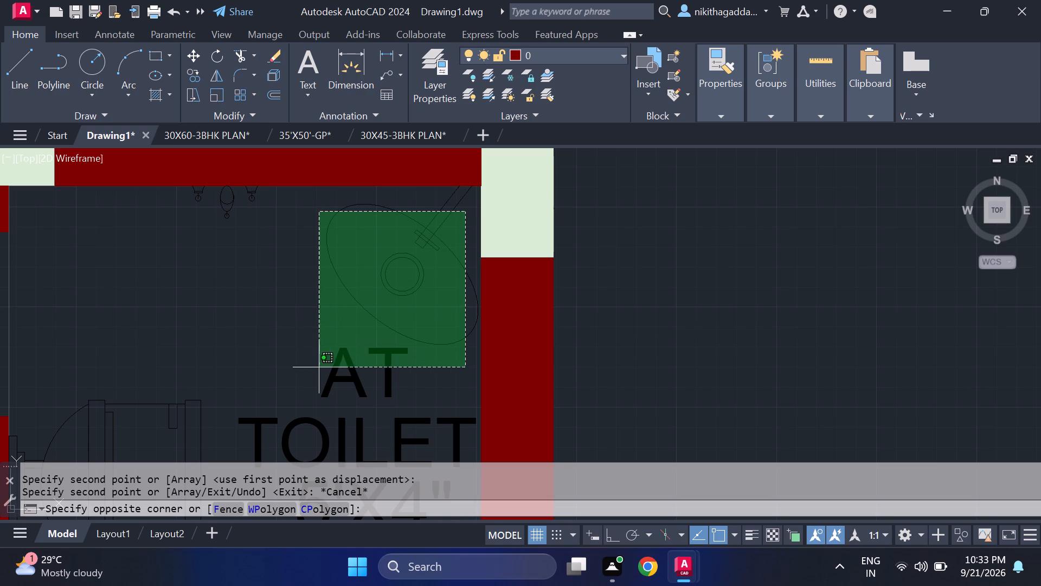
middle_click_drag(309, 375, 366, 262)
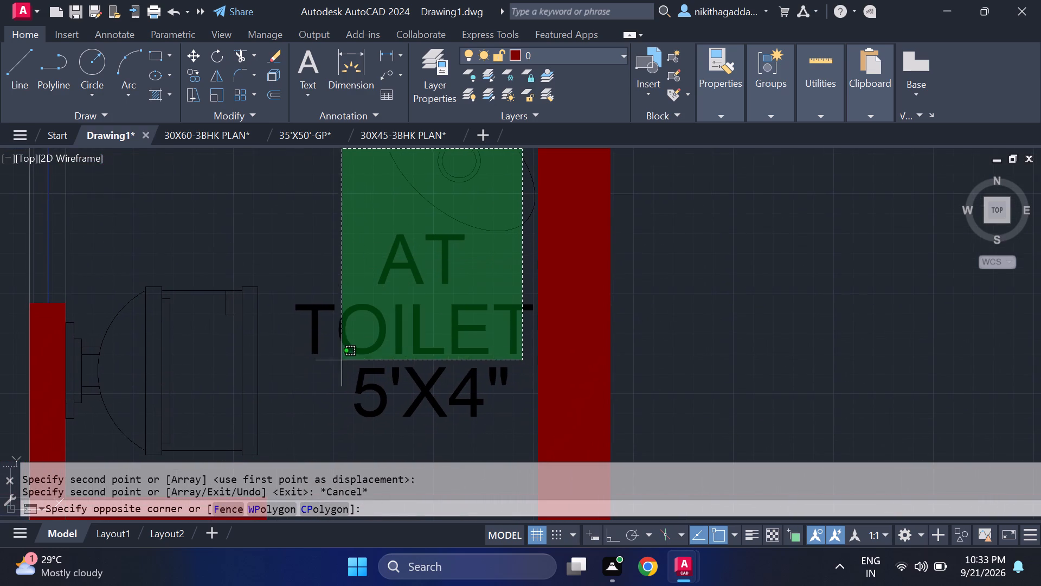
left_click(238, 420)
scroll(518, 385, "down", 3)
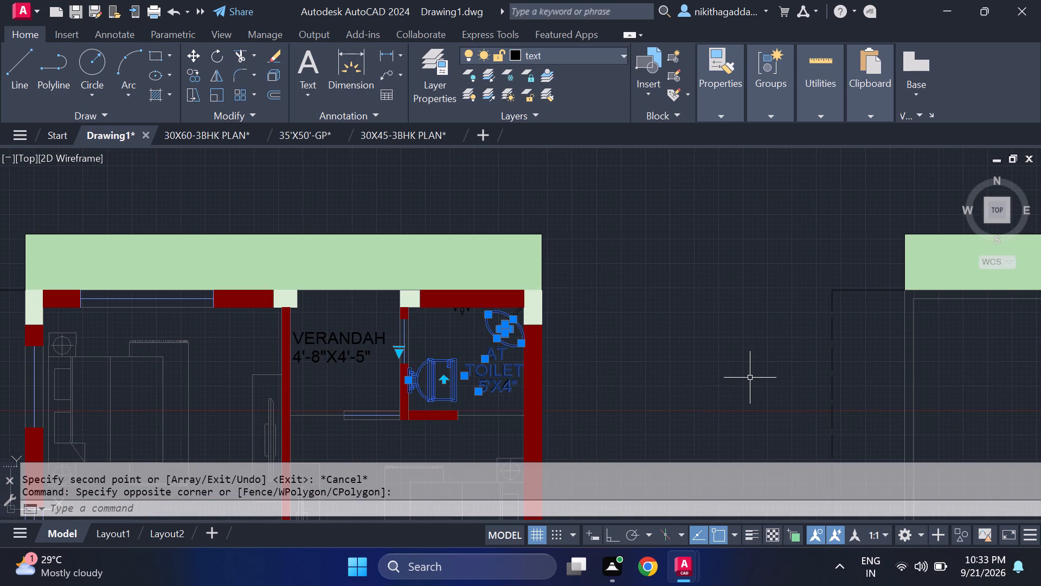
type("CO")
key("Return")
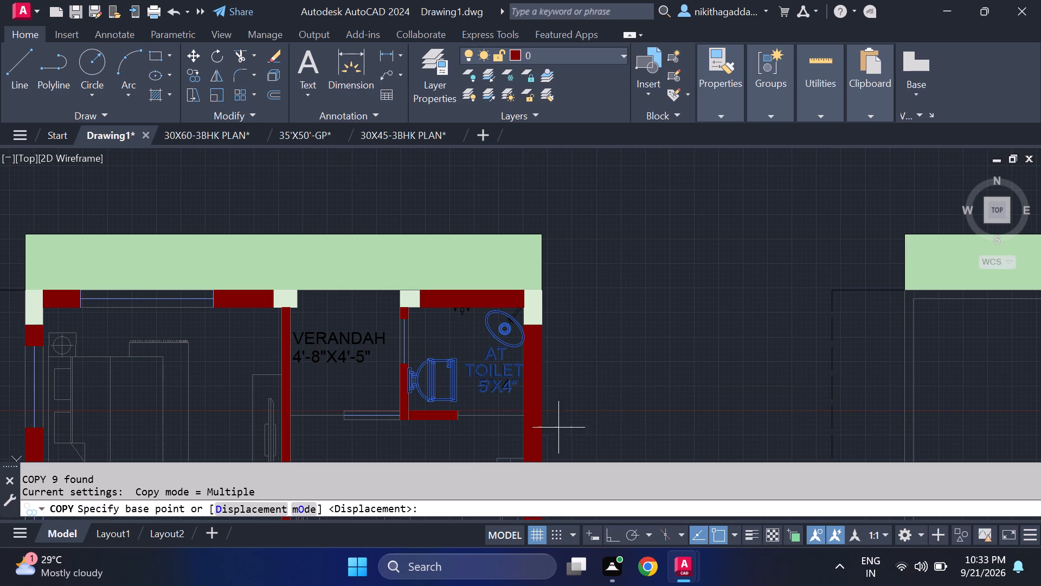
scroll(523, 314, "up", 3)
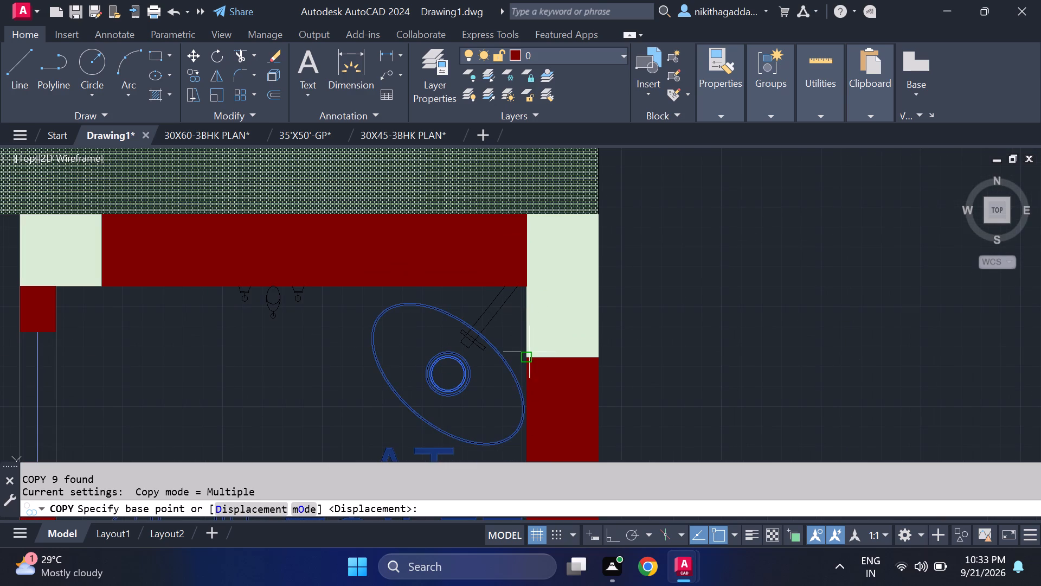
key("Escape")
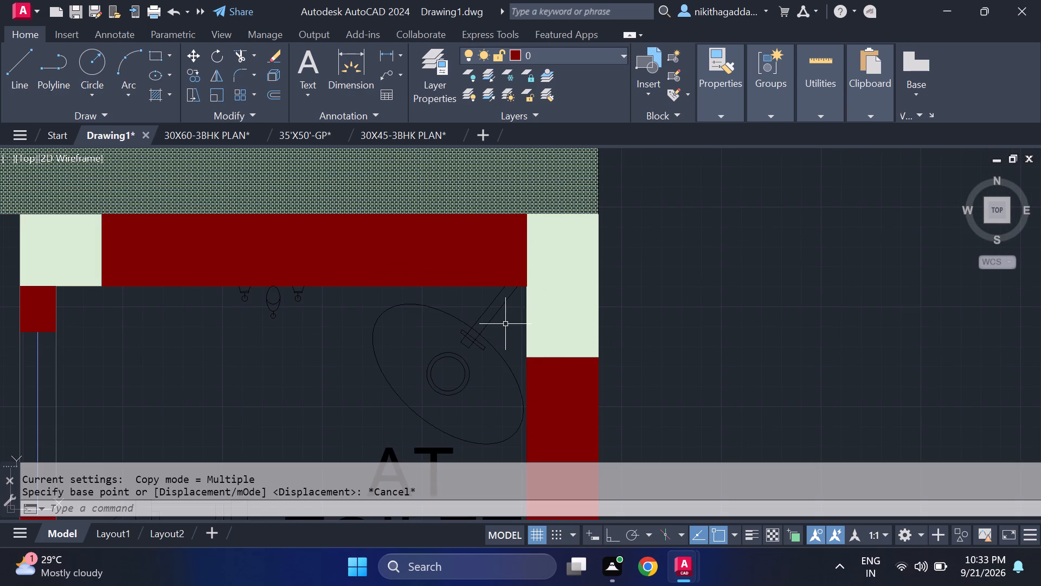
Copy the washbasin and the "AT TOILET 5'X4"" label from the first plan into the upper-right corner of the second plan's toilet.
left_click(508, 316)
left_click(373, 425)
scroll(412, 373, "down", 2)
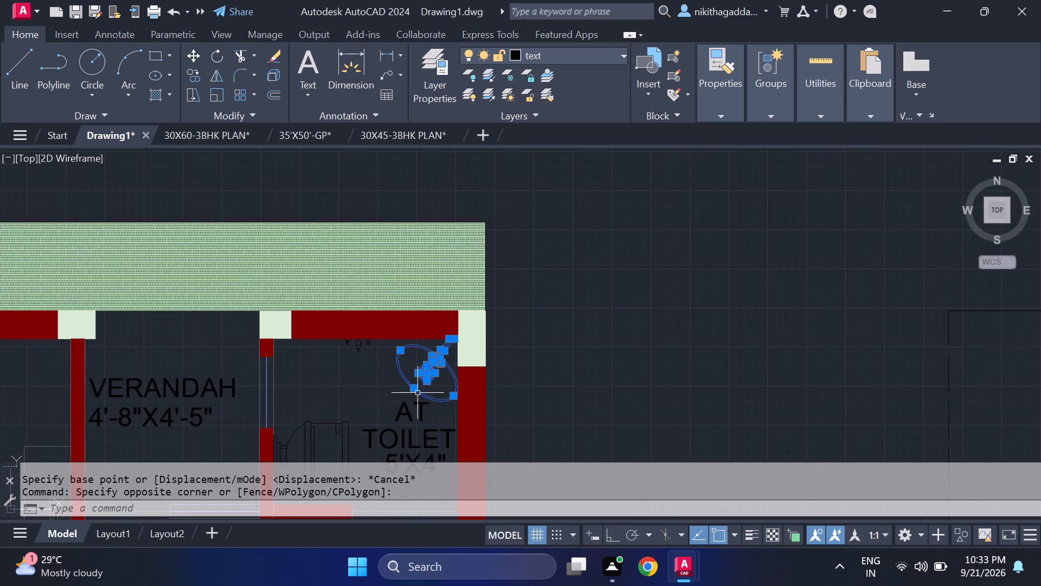
middle_click_drag(419, 394, 443, 319)
middle_click_drag(446, 312, 447, 307)
left_click_drag(452, 300, 451, 310)
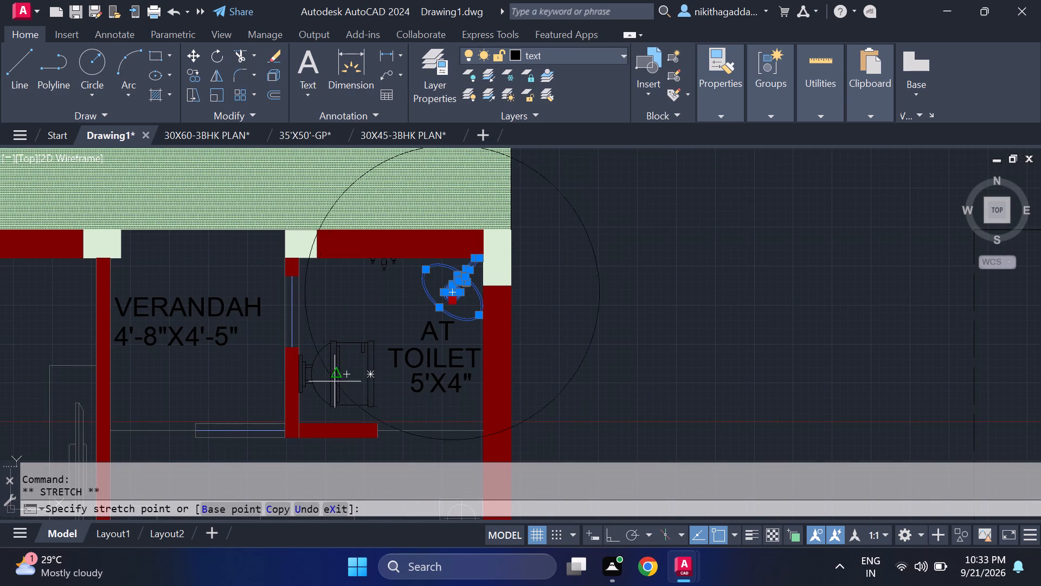
key("Escape")
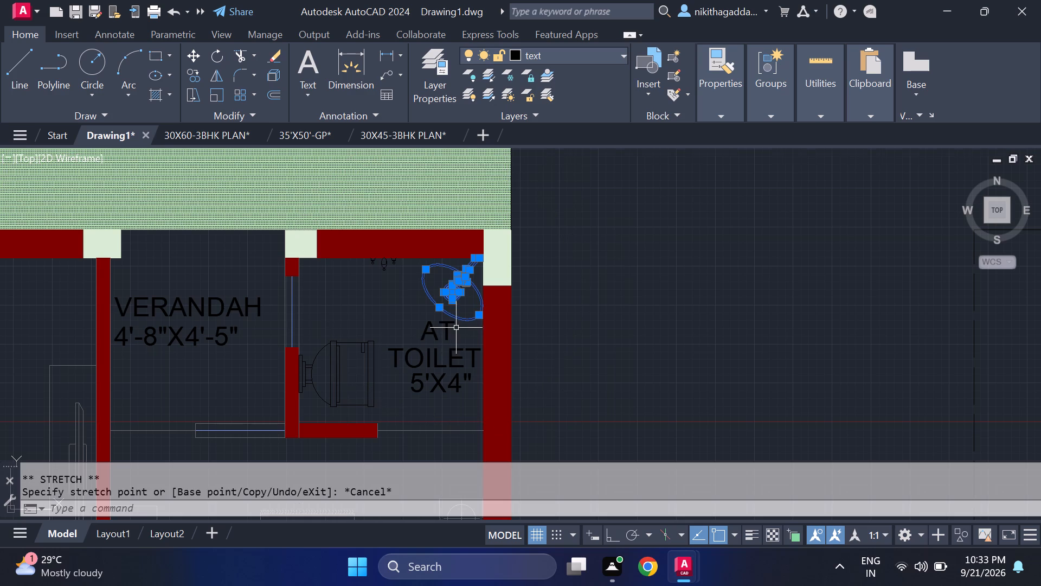
scroll(456, 328, "up", 1)
left_click(471, 332)
left_click(353, 428)
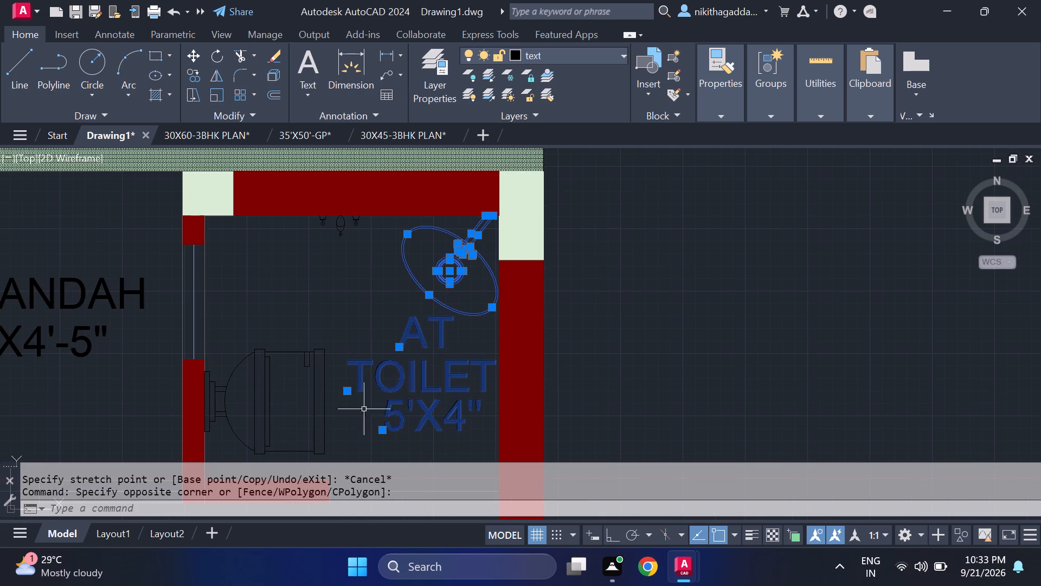
middle_click_drag(379, 385, 451, 300)
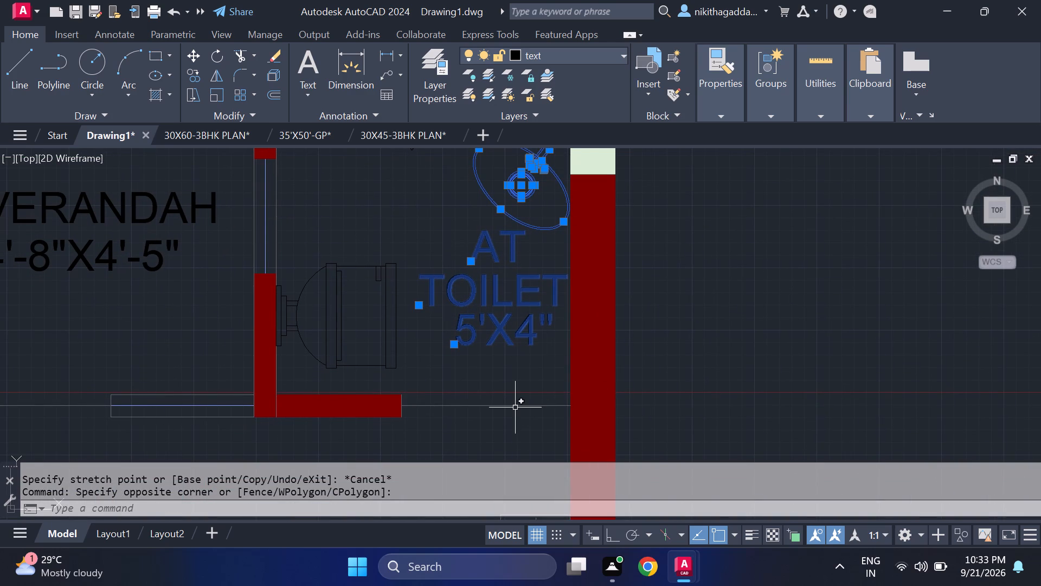
type("CO")
key("Return")
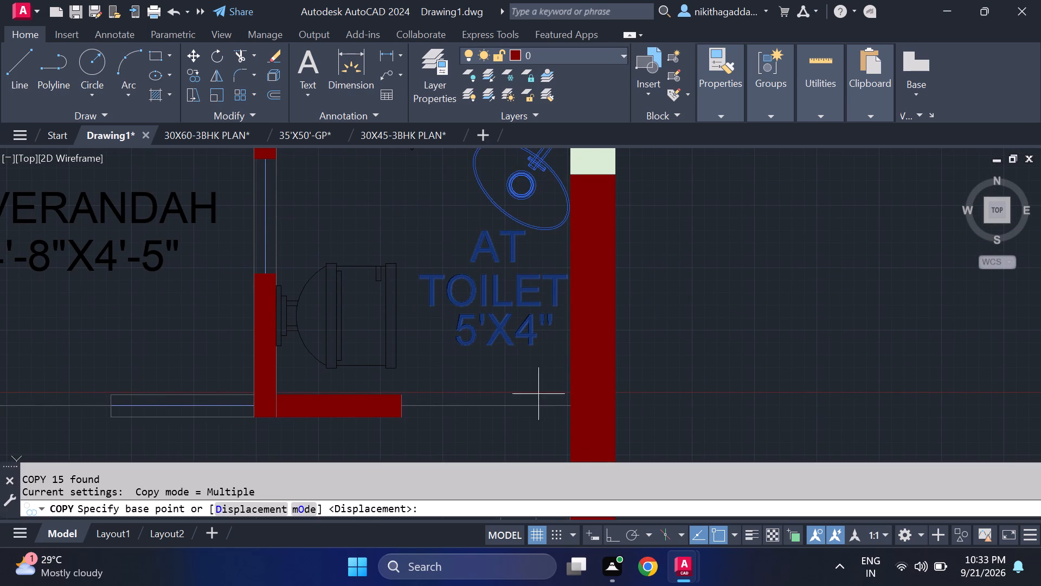
middle_click_drag(547, 384, 555, 491)
scroll(560, 236, "up", 2)
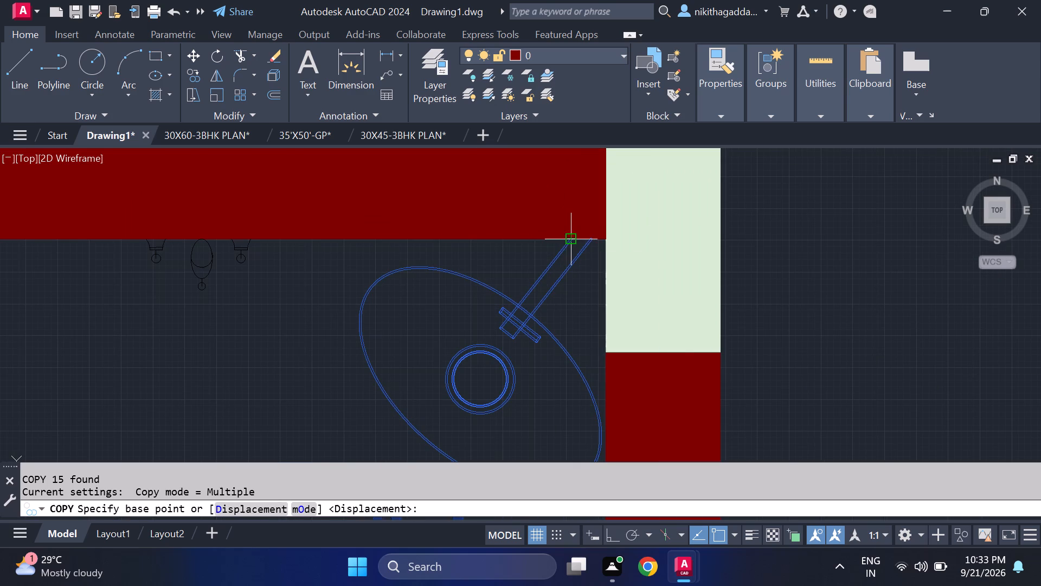
left_click(579, 238)
scroll(863, 206, "down", 2)
middle_click_drag(863, 206, 364, 238)
scroll(564, 219, "down", 2)
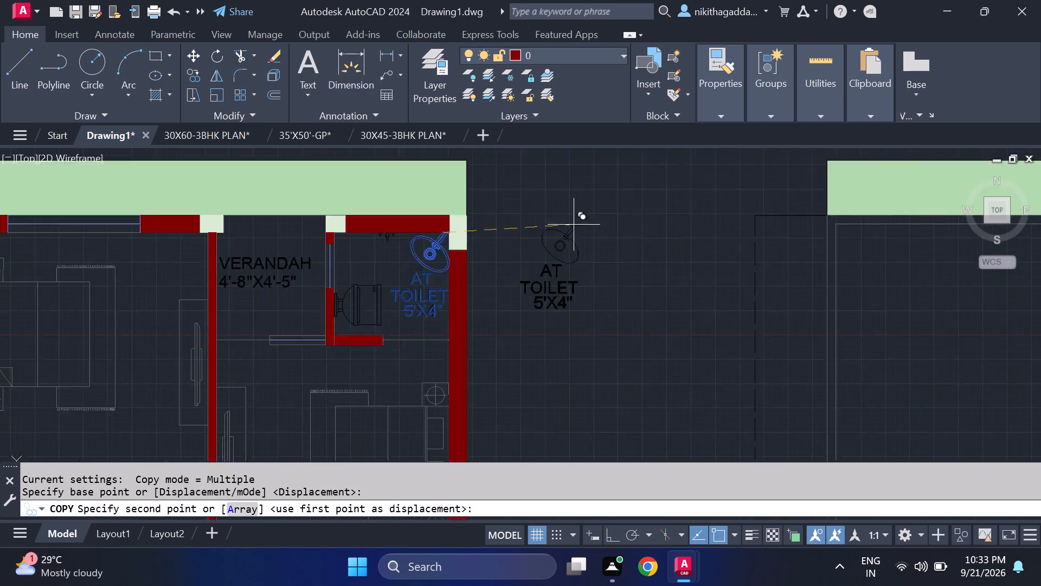
scroll(582, 228, "down", 1)
middle_click_drag(709, 238, 266, 269)
scroll(588, 256, "up", 3)
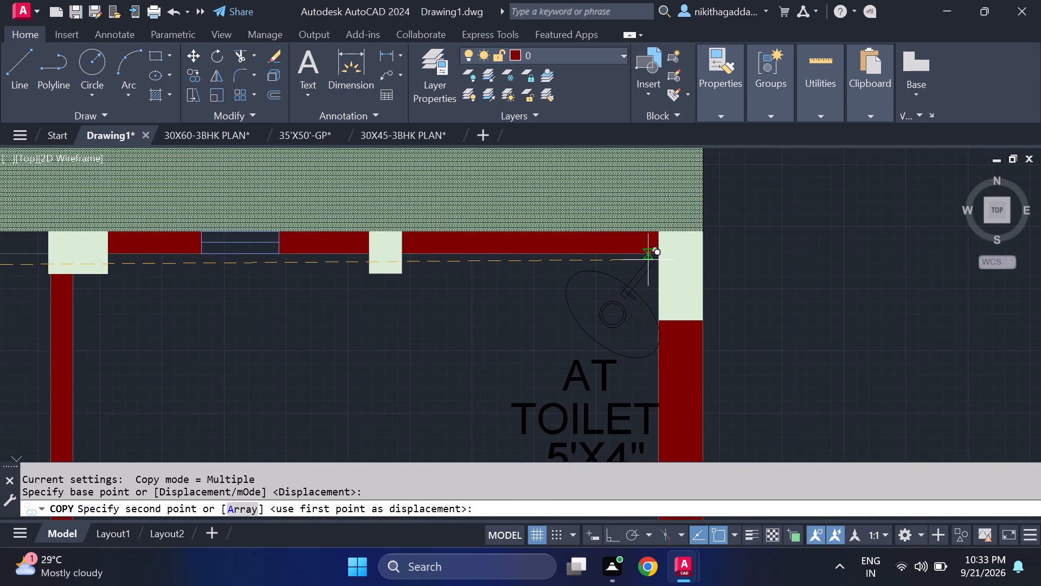
scroll(648, 260, "up", 2)
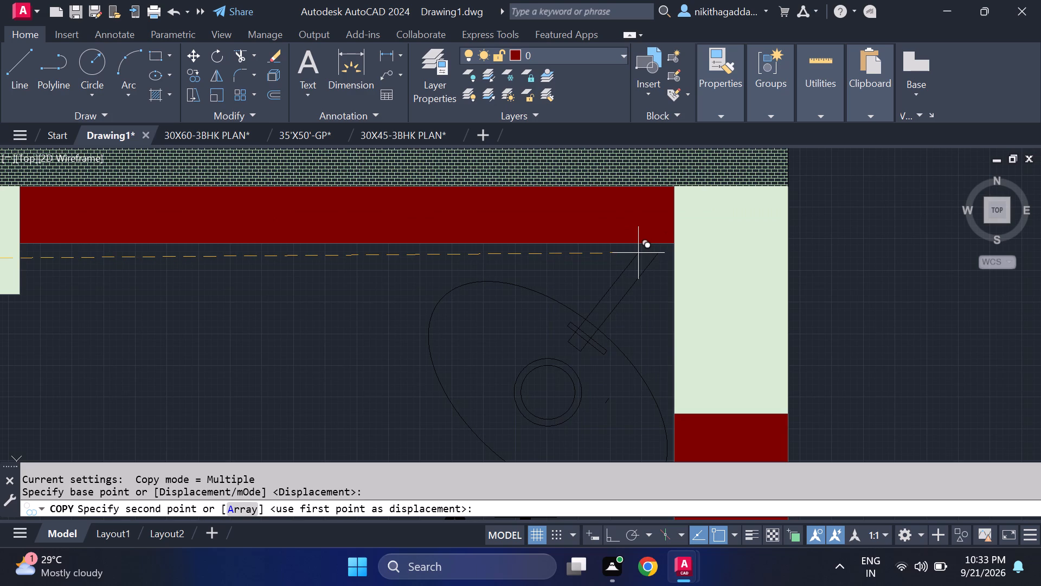
left_click(631, 250)
scroll(634, 255, "down", 3)
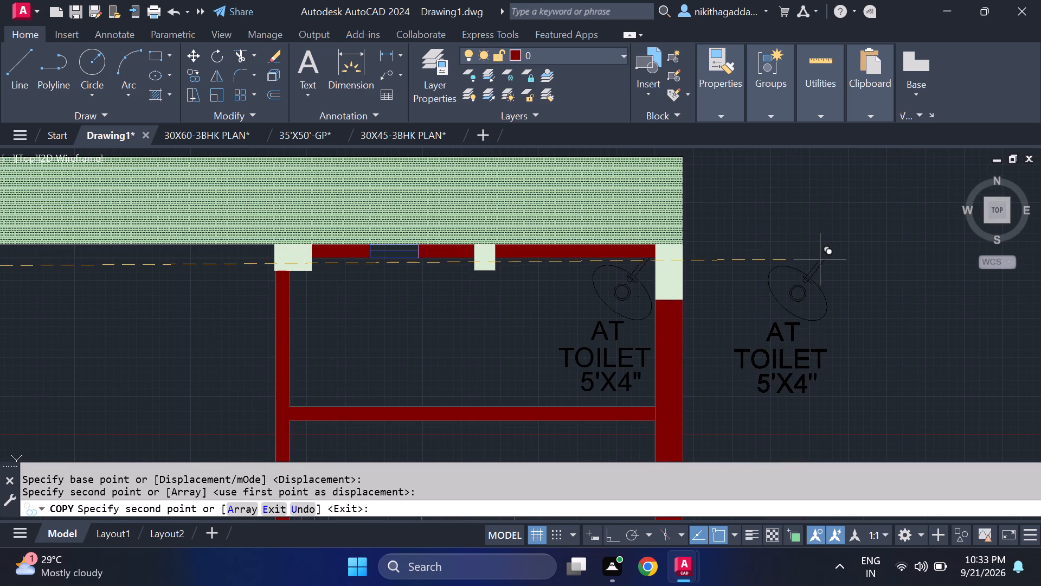
key("Escape")
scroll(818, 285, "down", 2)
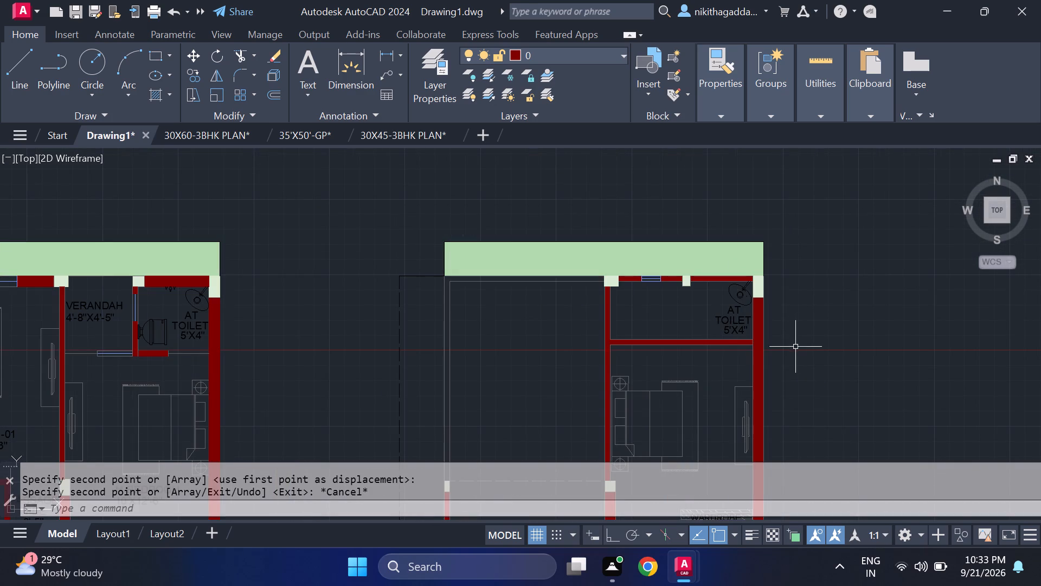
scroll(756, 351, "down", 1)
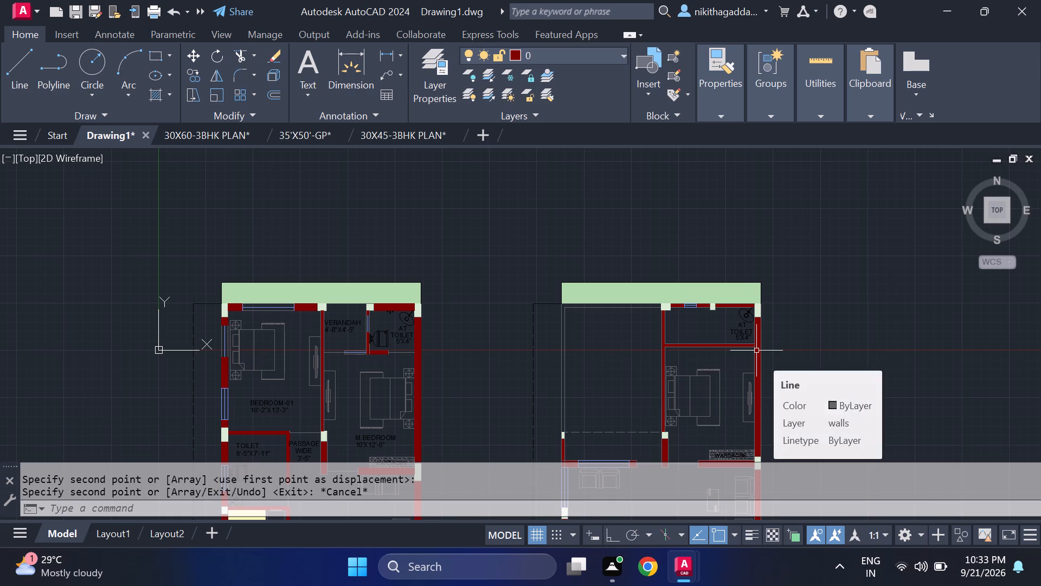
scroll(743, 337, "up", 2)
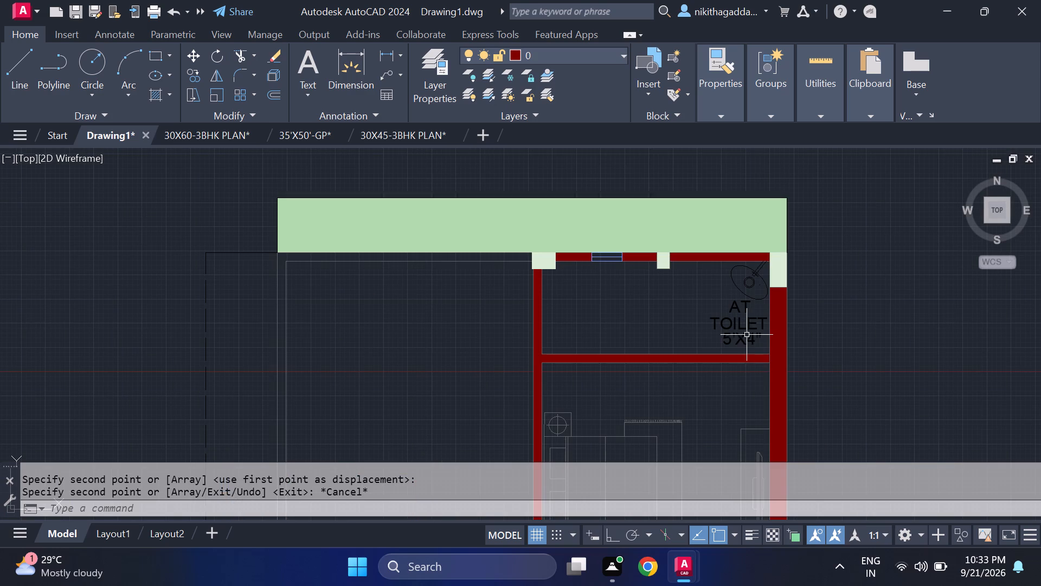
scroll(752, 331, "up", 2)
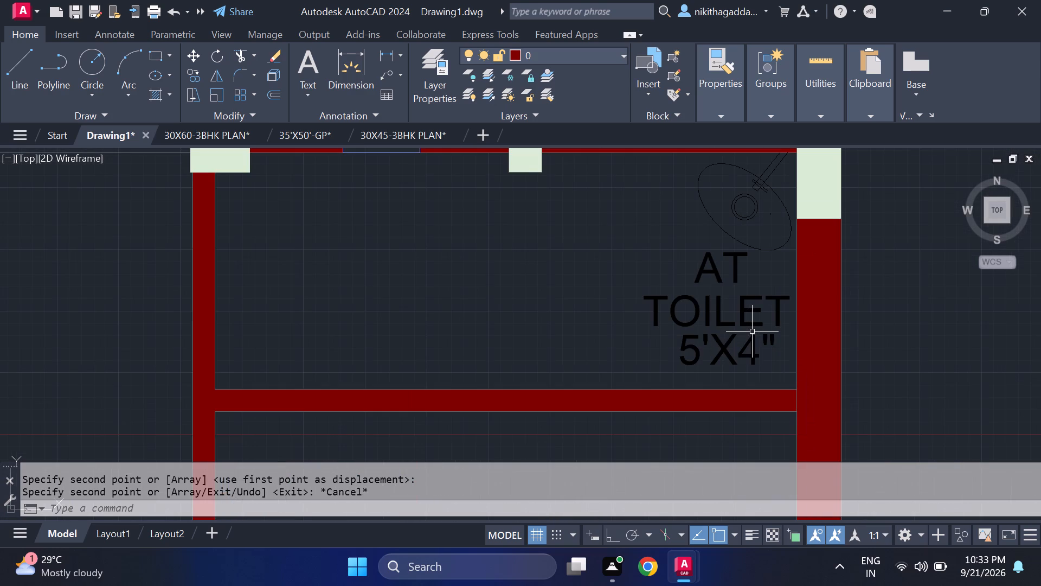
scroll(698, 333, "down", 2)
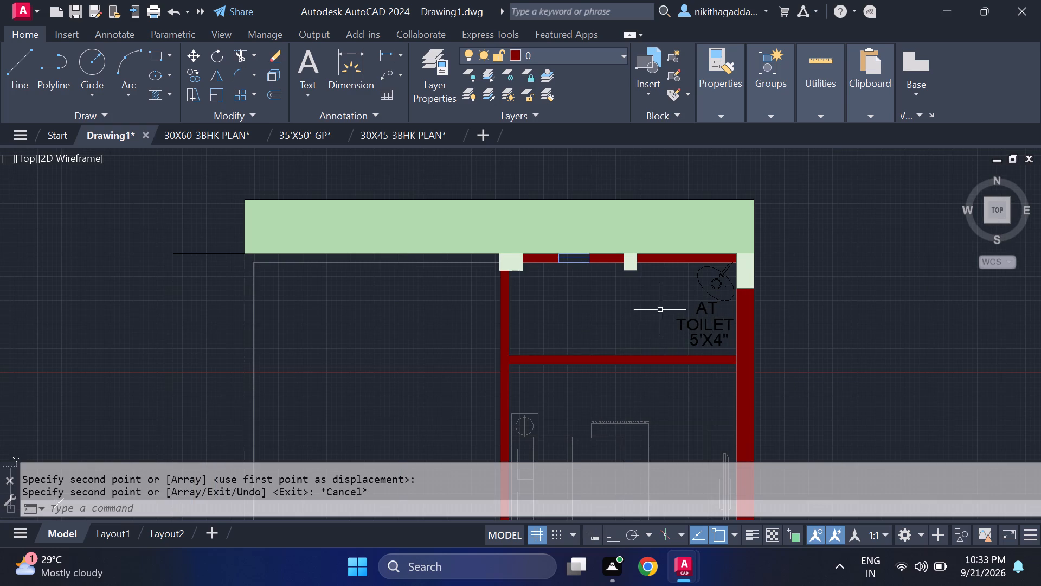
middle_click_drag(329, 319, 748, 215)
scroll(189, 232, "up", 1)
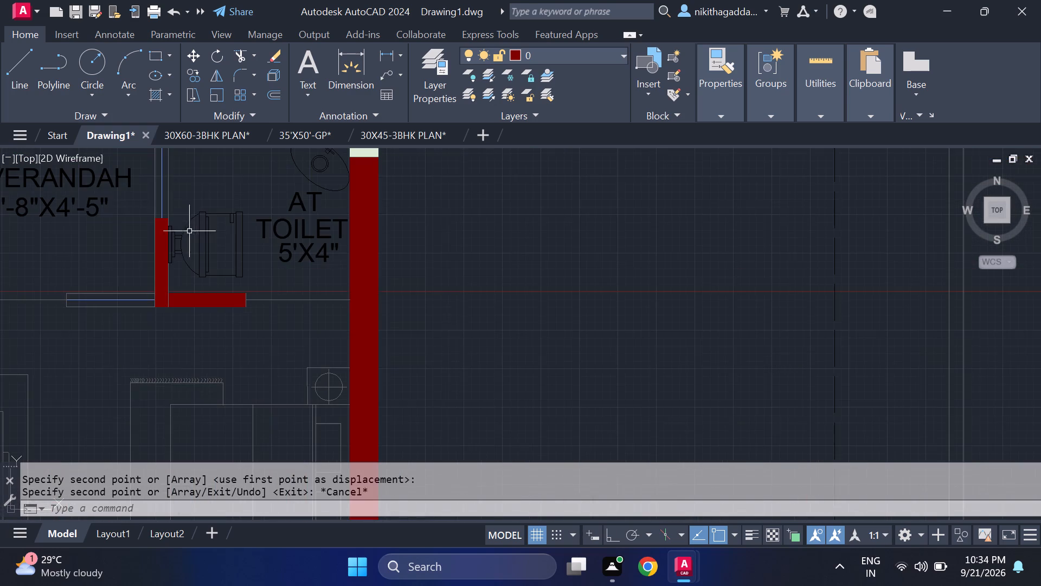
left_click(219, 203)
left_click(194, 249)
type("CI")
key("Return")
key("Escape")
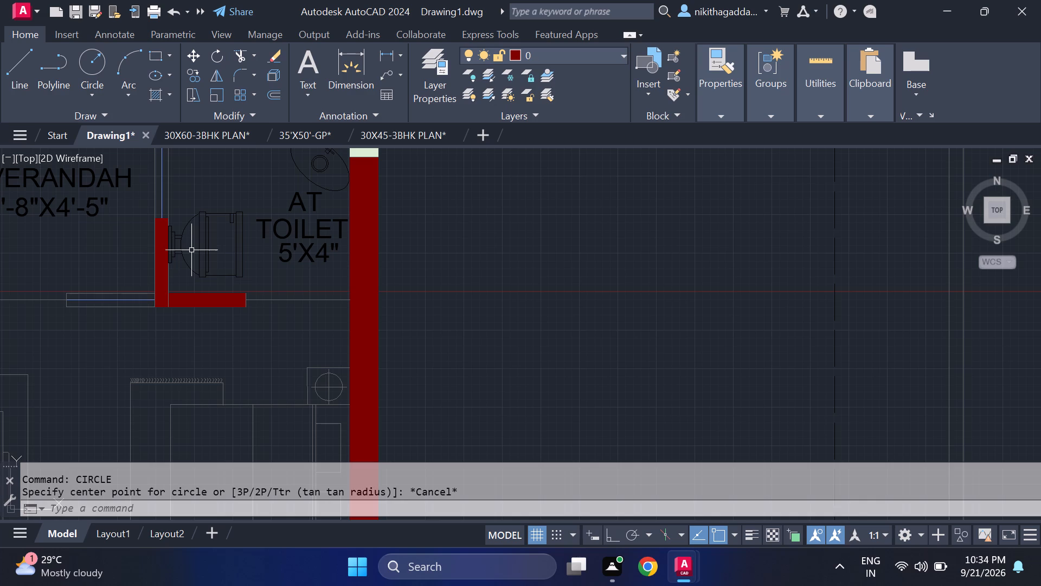
Copy the WC from the first plan's AT TOILET into the second plan's toilet, beside the washbasin and label.
left_click(245, 204)
left_click(227, 232)
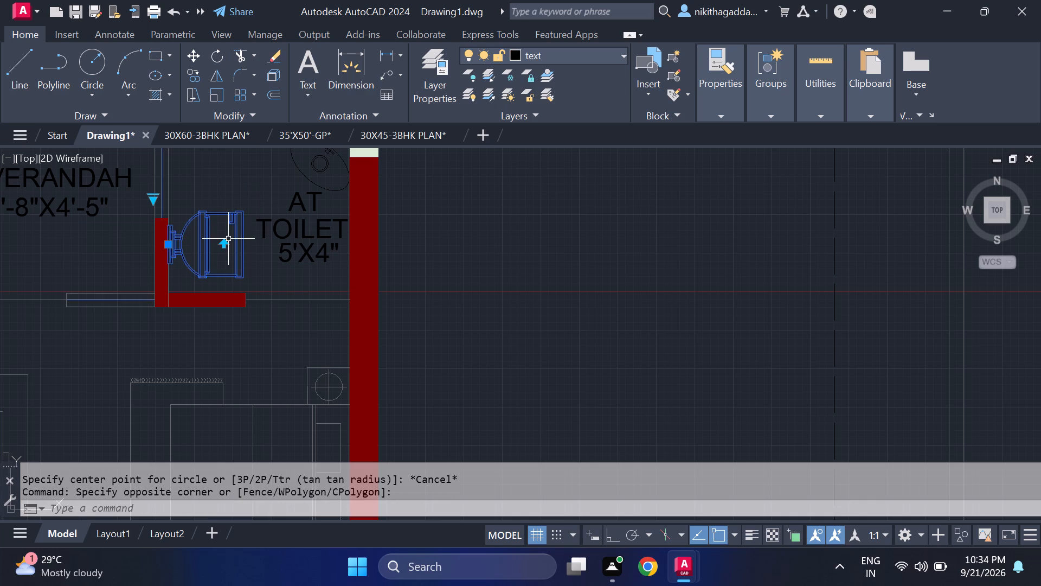
type("CO")
key("Return")
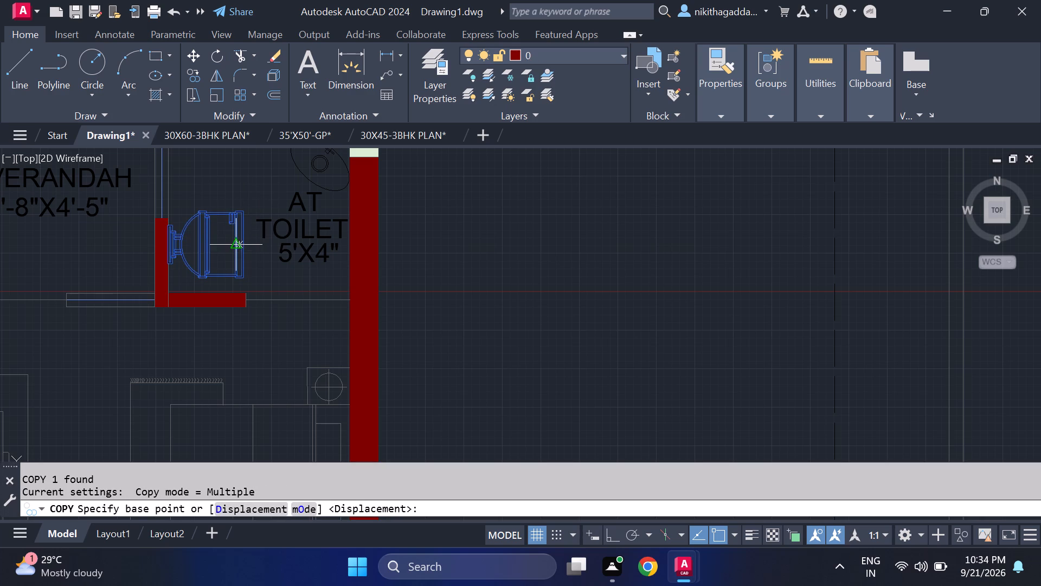
left_click(236, 247)
scroll(688, 228, "down", 2)
middle_click_drag(715, 239, 254, 245)
scroll(715, 239, "down", 1)
scroll(465, 228, "up", 2)
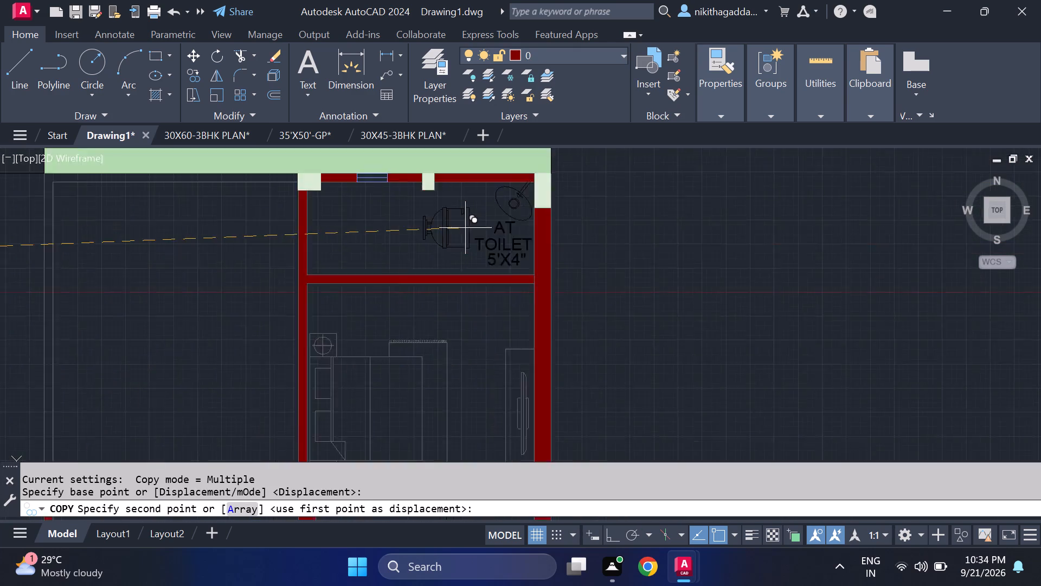
scroll(465, 228, "up", 1)
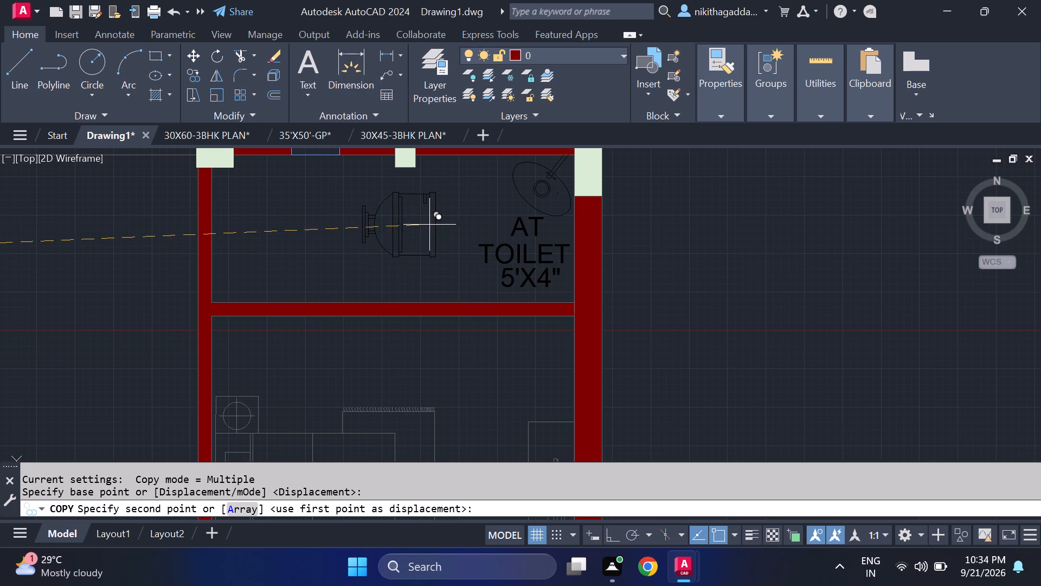
left_click(453, 207)
key("Escape")
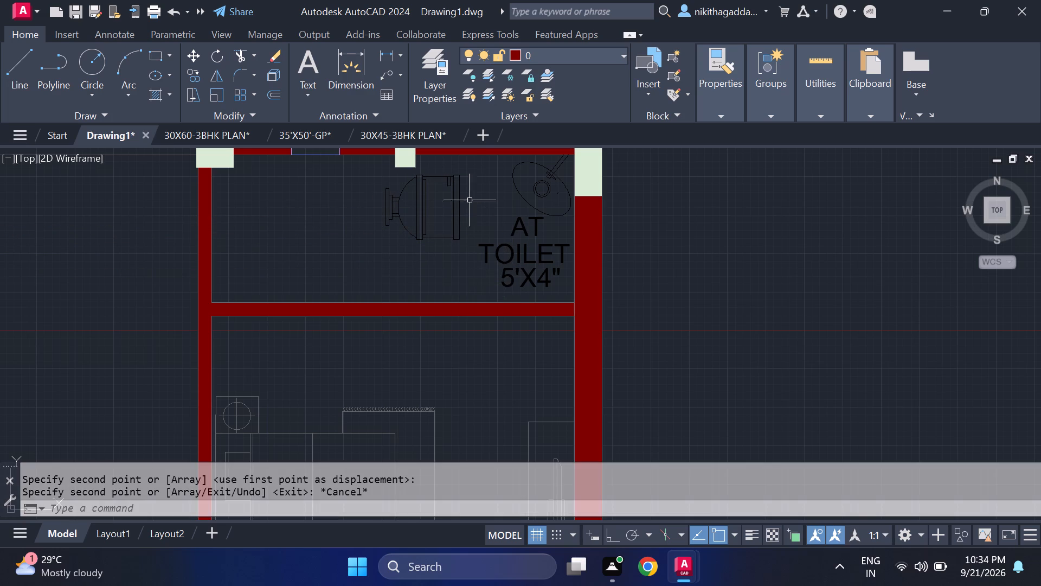
Rotate the copied WC 90 degrees clockwise about its narrow end so that this end faces the upper wall.
left_click_drag(472, 177, 465, 188)
left_click(381, 262)
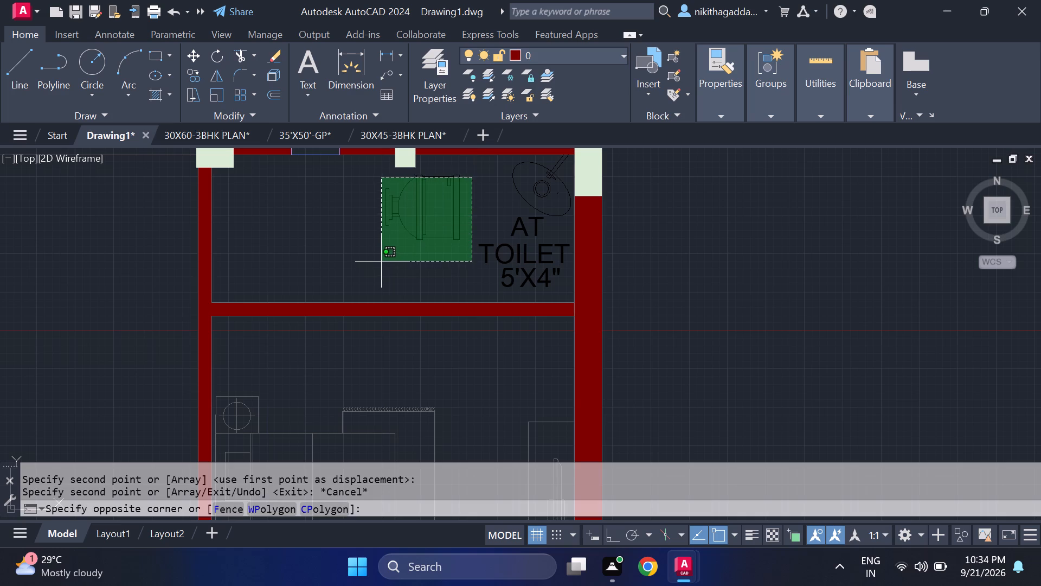
type("RO")
key("Return")
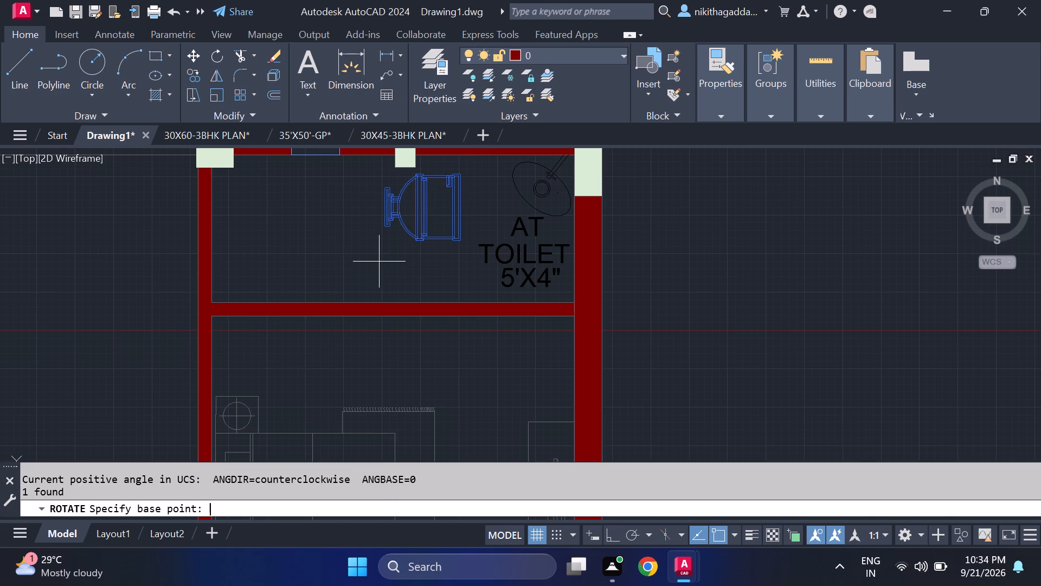
left_click(385, 206)
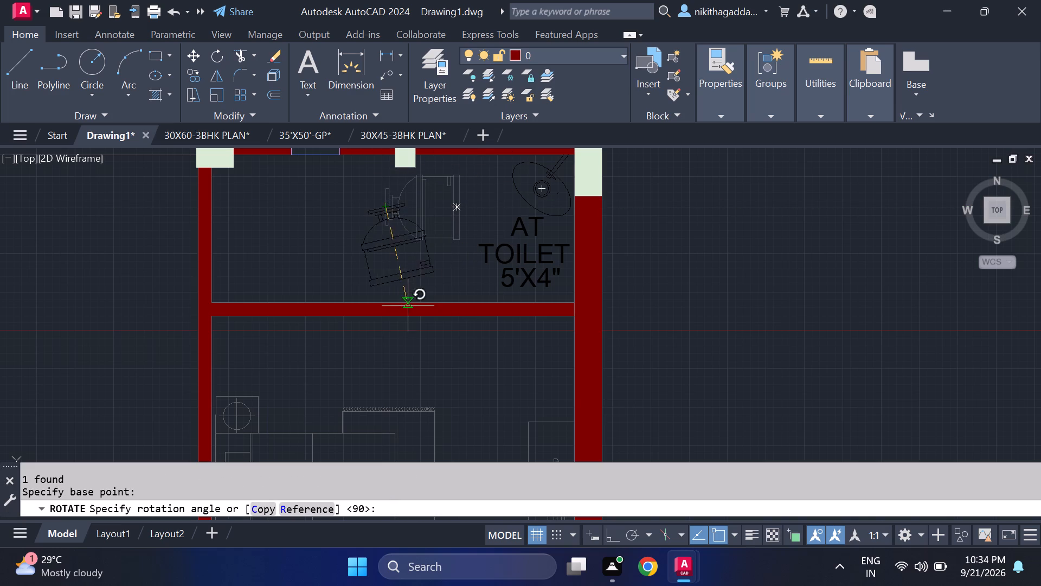
left_click(384, 362)
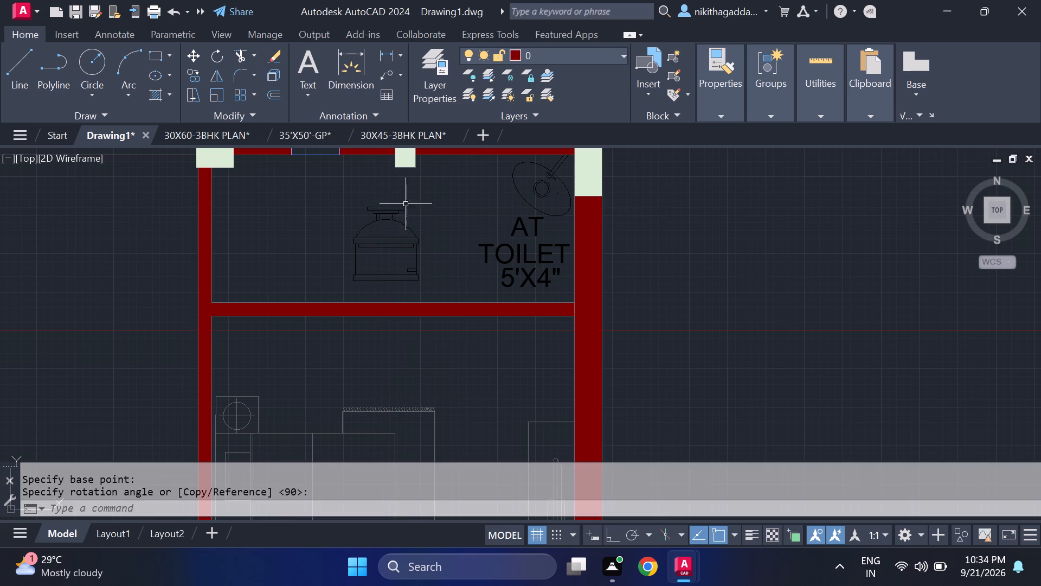
Move the rotated WC up to the toilet's upper wall, between the small column and the washbasin.
left_click_drag(425, 201, 409, 226)
left_click(314, 278)
key("m")
key("Return")
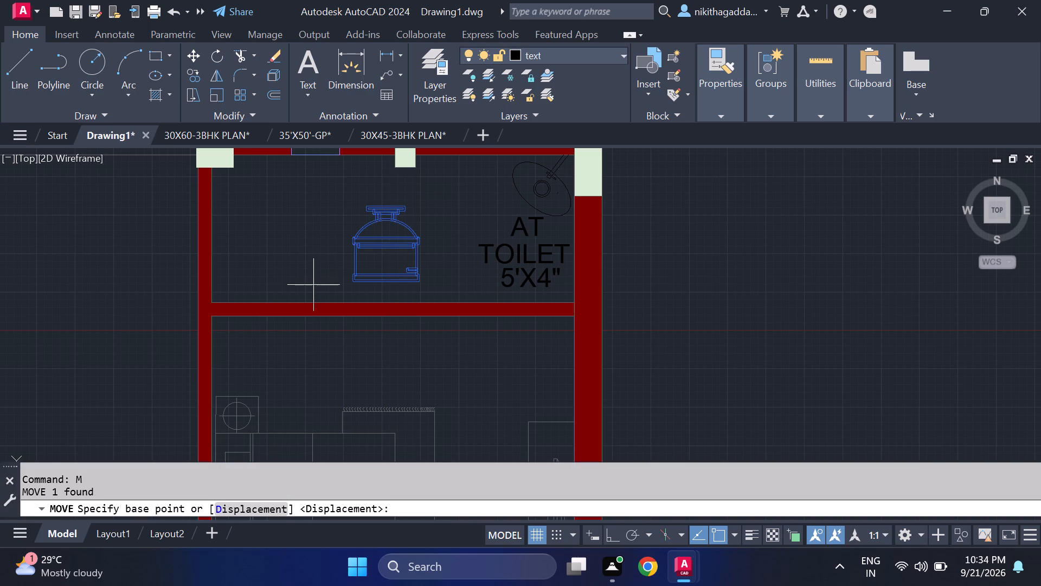
left_click(388, 209)
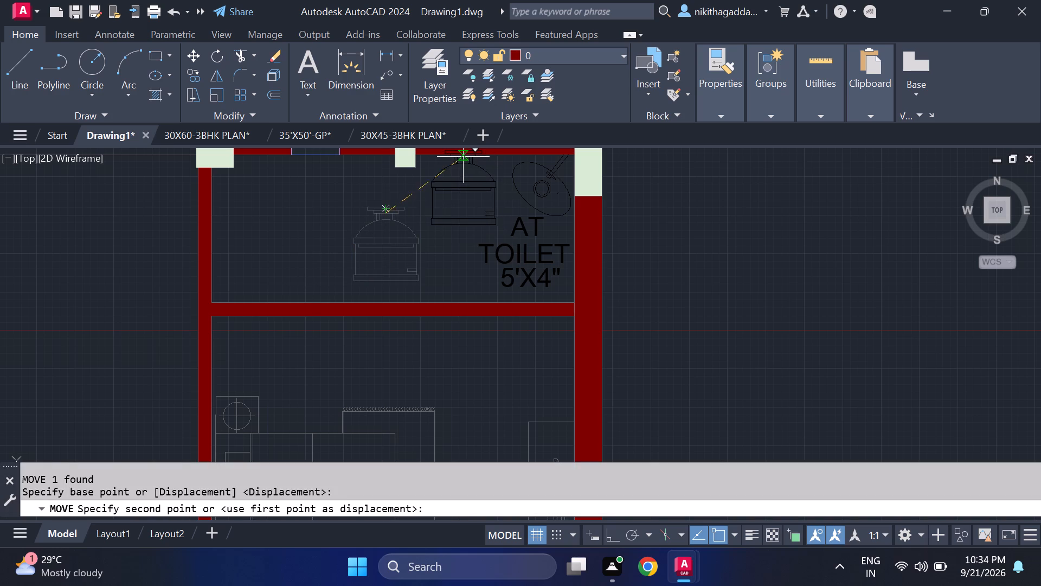
scroll(455, 158, "up", 2)
middle_click_drag(435, 164, 436, 228)
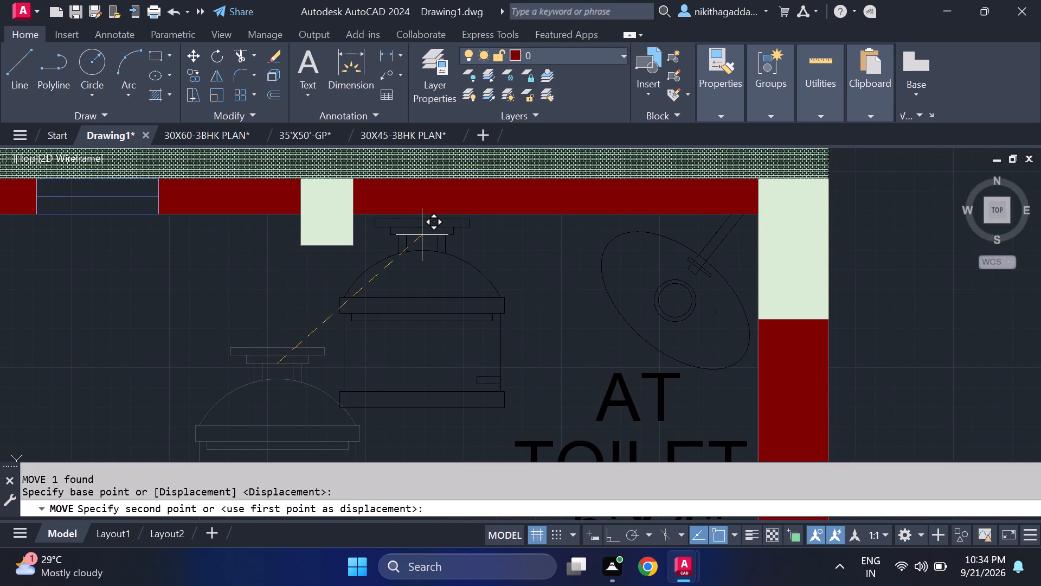
left_click(422, 235)
Make the text layer current and draw a vertical line from the small column's lower-left corner to the toilet's lower wall.
scroll(469, 270, "down", 2)
middle_click_drag(535, 358, 537, 316)
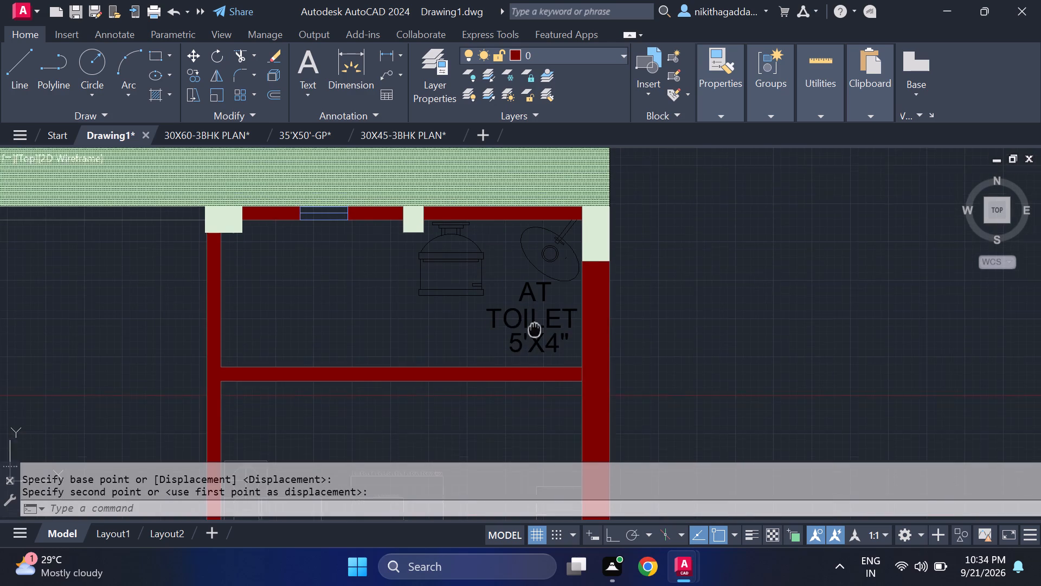
middle_click_drag(537, 316, 539, 288)
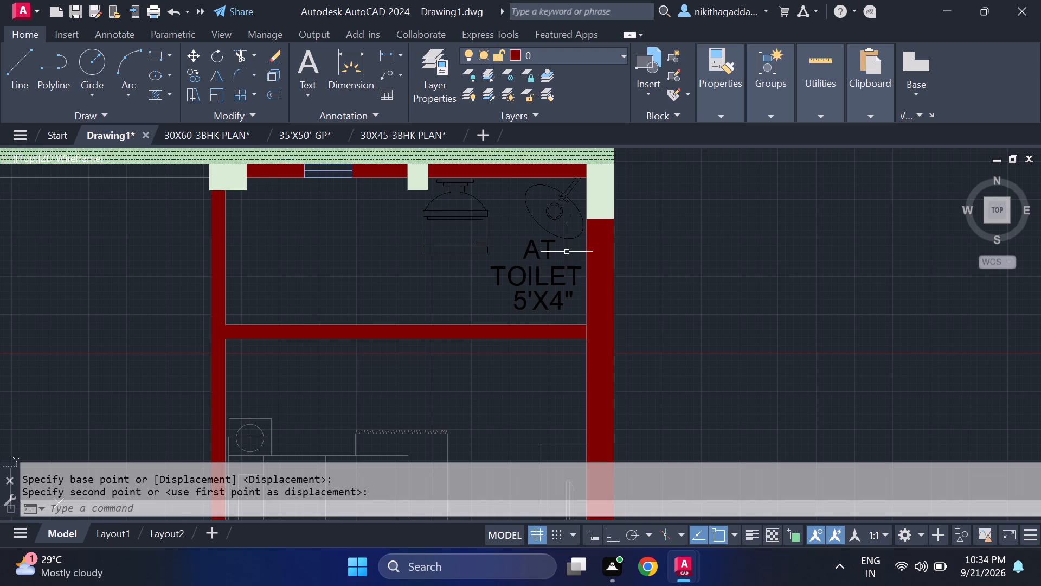
left_click(587, 51)
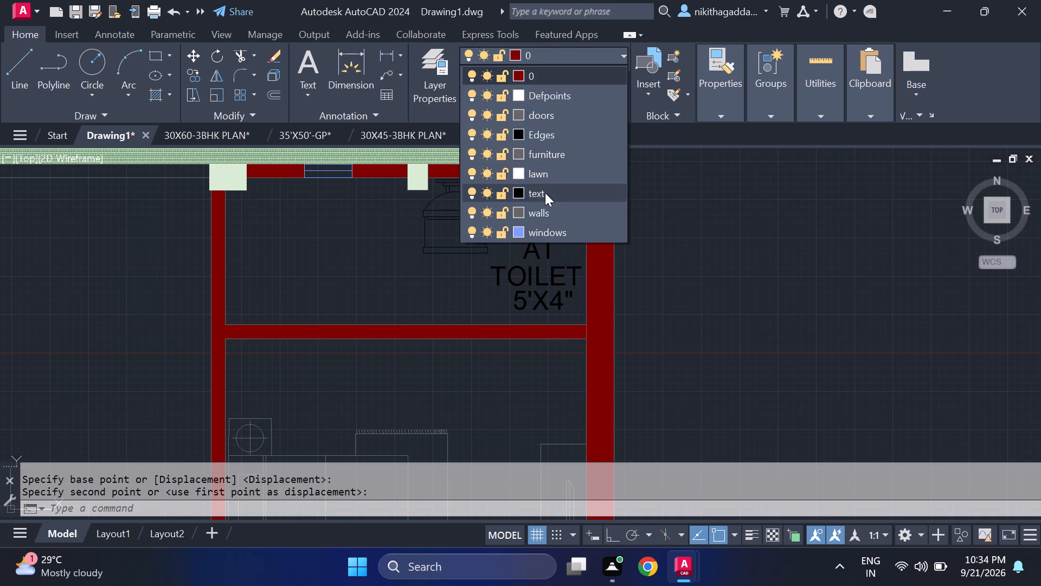
left_click(544, 193)
key("l")
key("Return")
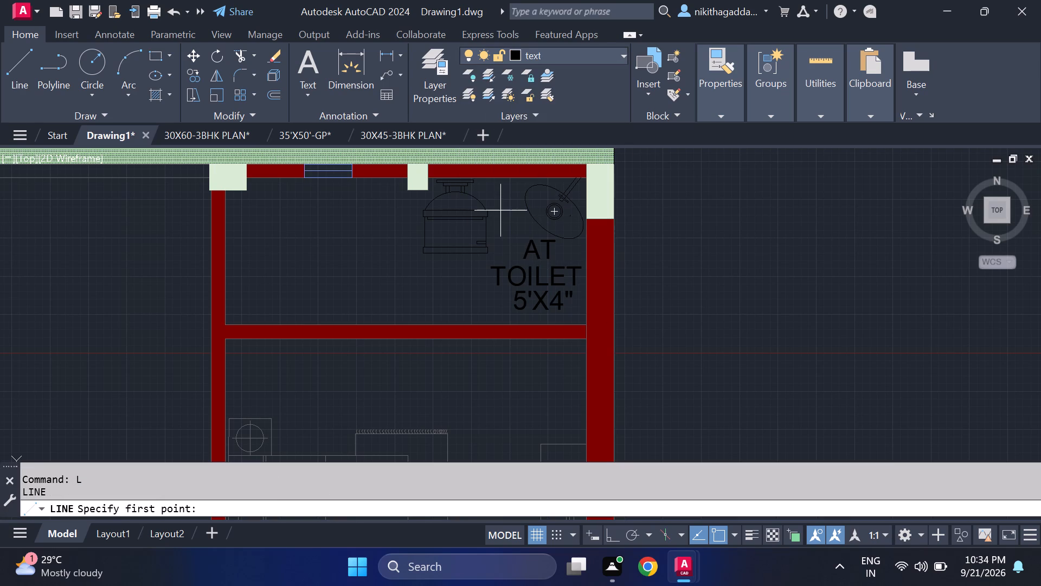
scroll(480, 228, "up", 1)
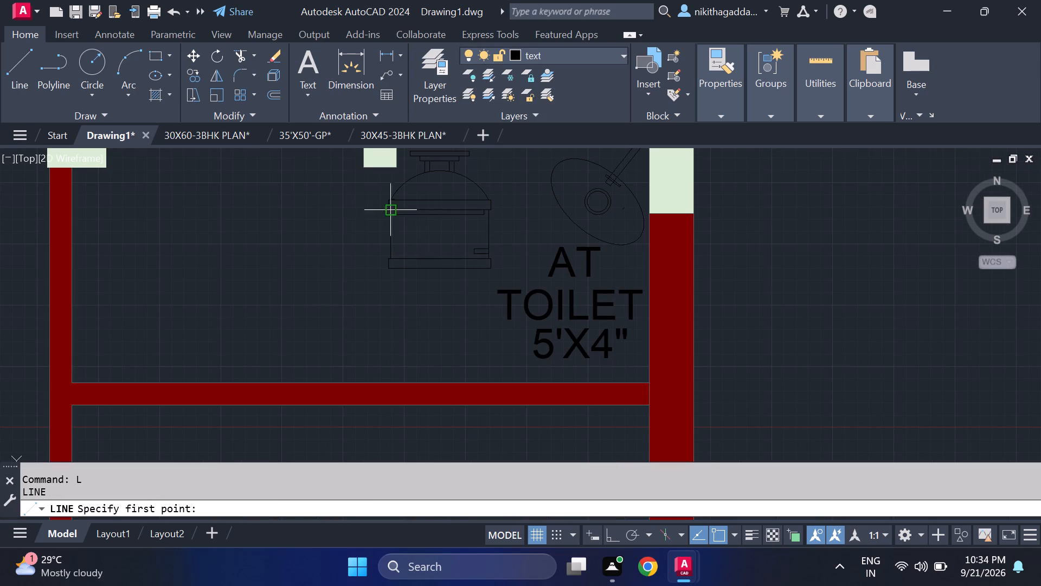
left_click(360, 168)
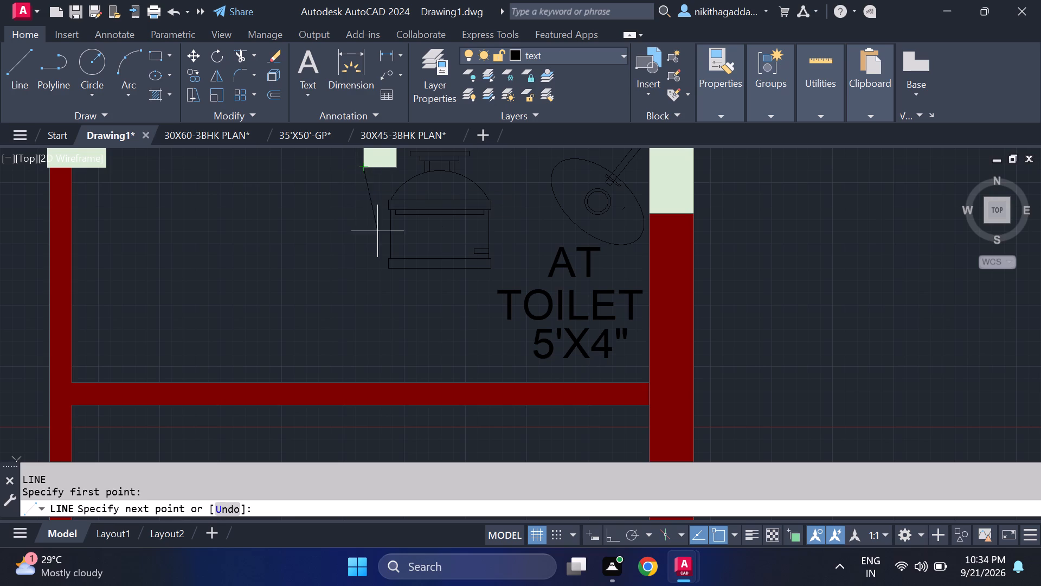
left_click(367, 383)
key("Return")
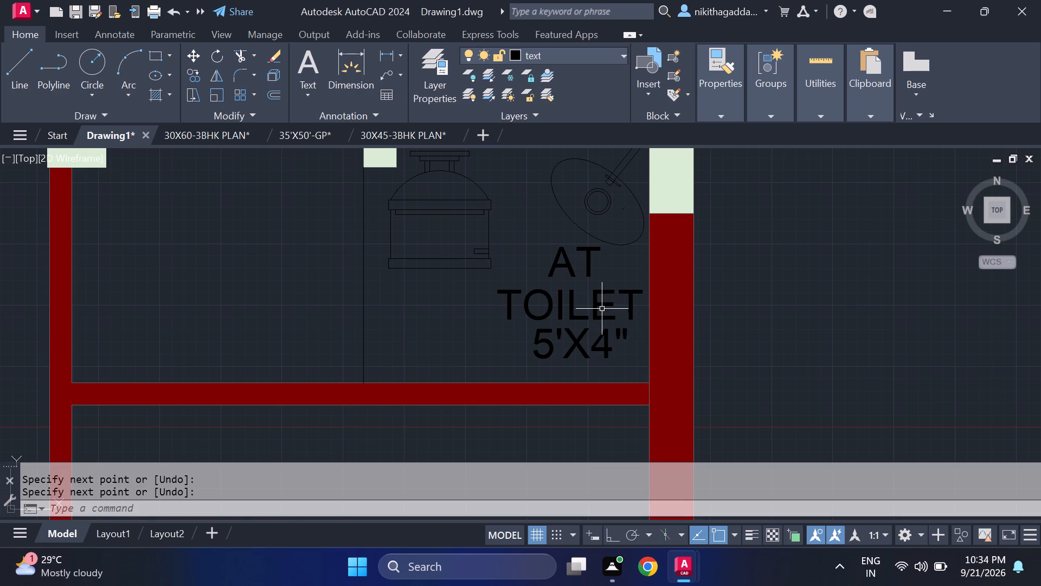
Move the "AT TOILET 5'X4"" label into the open part of the toilet, left of the new vertical line.
left_click(612, 271)
left_click(523, 356)
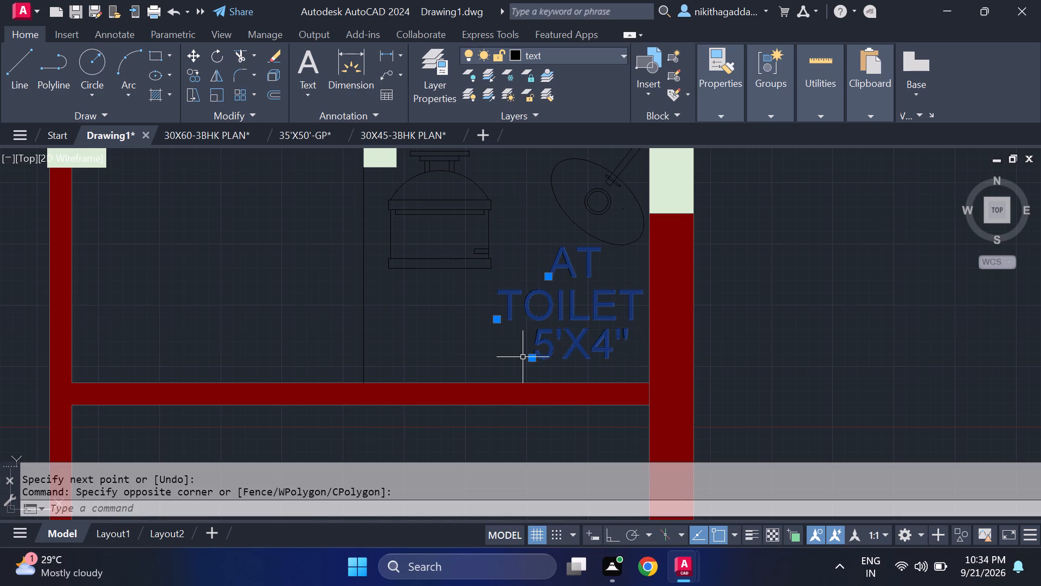
key("m")
key("Return")
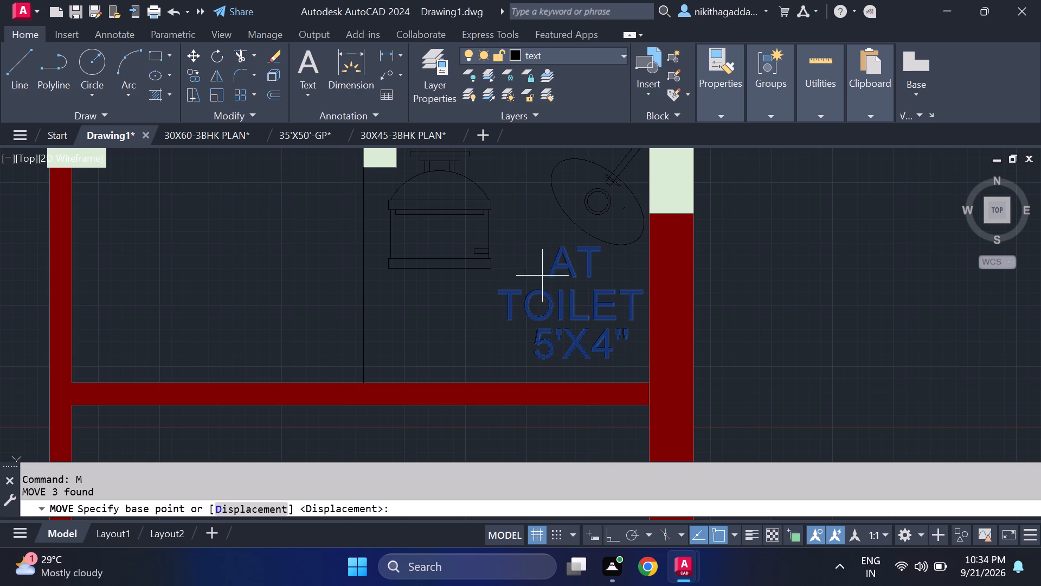
left_click(560, 281)
middle_click_drag(192, 221, 317, 300)
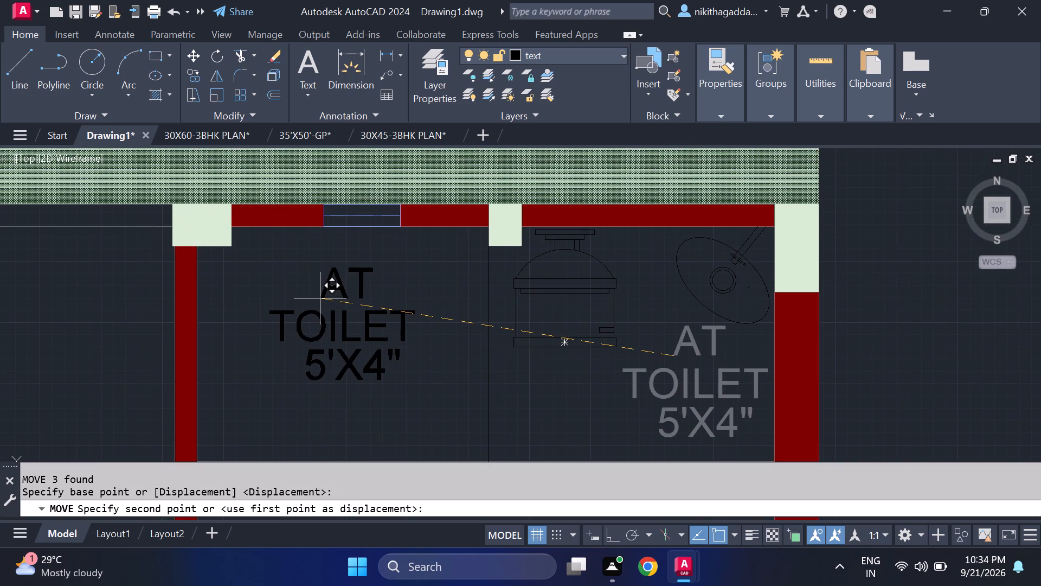
left_click(303, 336)
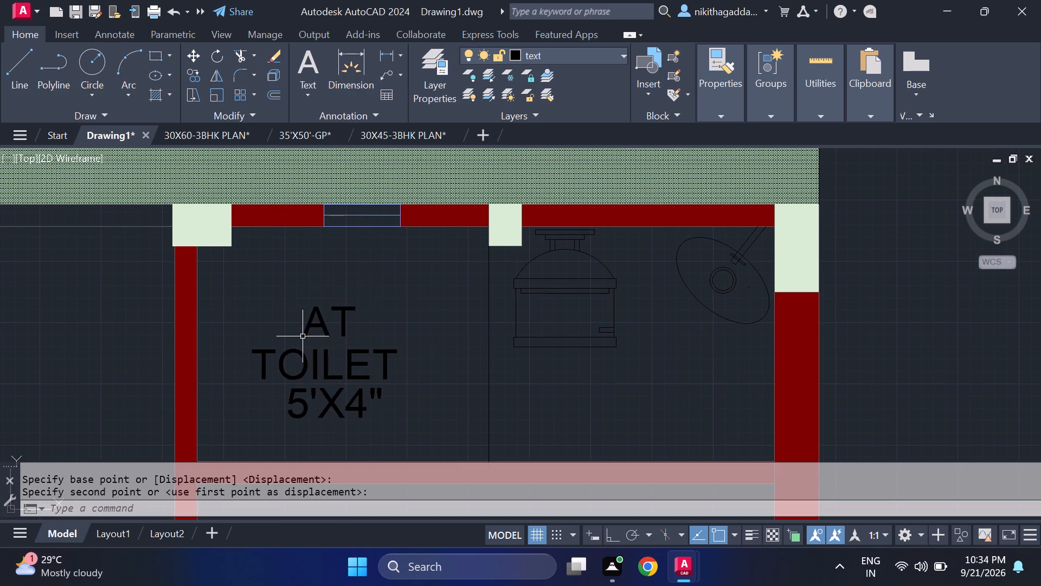
Look over the second plan's rooms, from the toilet down to the stairs and front area, alongside the first plan's room labels.
scroll(385, 337, "down", 3)
middle_click_drag(464, 396, 510, 289)
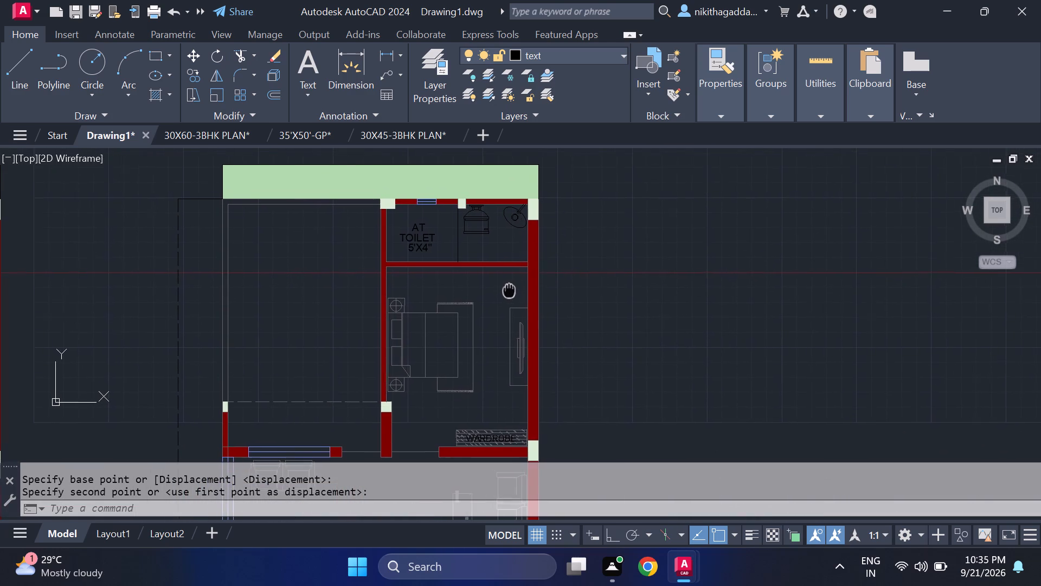
middle_click_drag(510, 289, 510, 311)
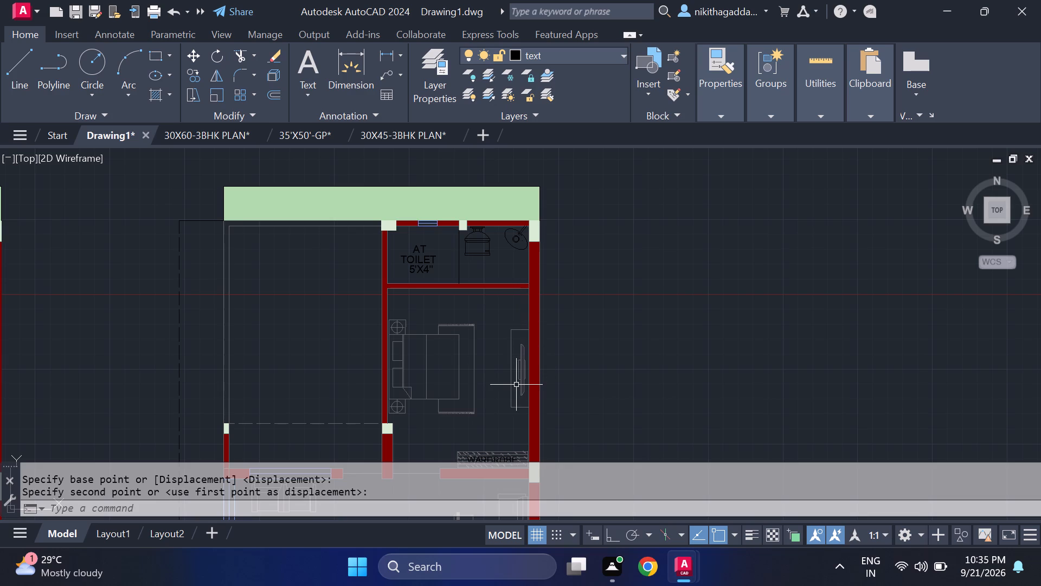
scroll(516, 385, "down", 1)
middle_click_drag(512, 412, 541, 341)
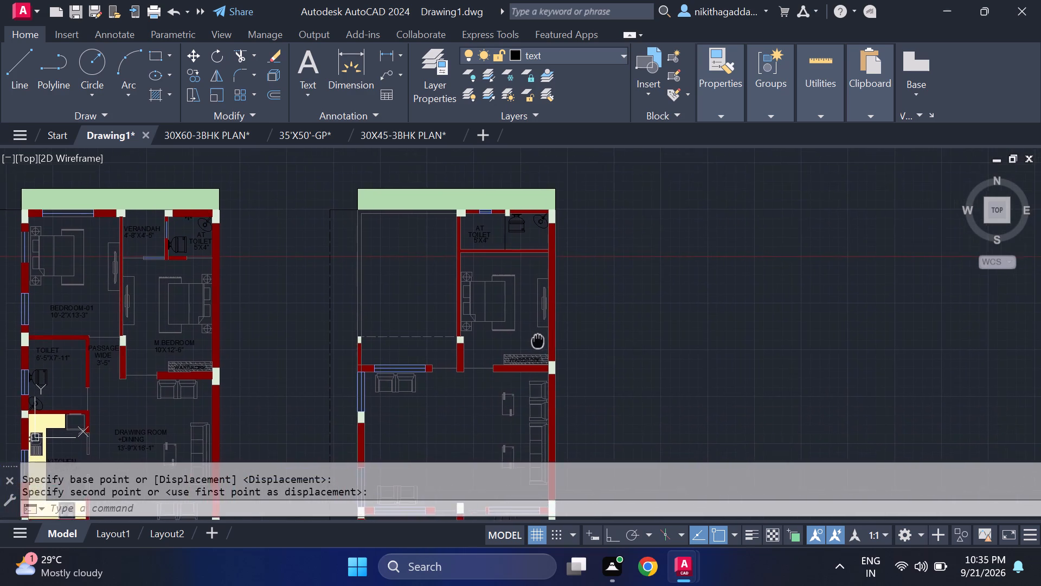
middle_click_drag(541, 341, 596, 235)
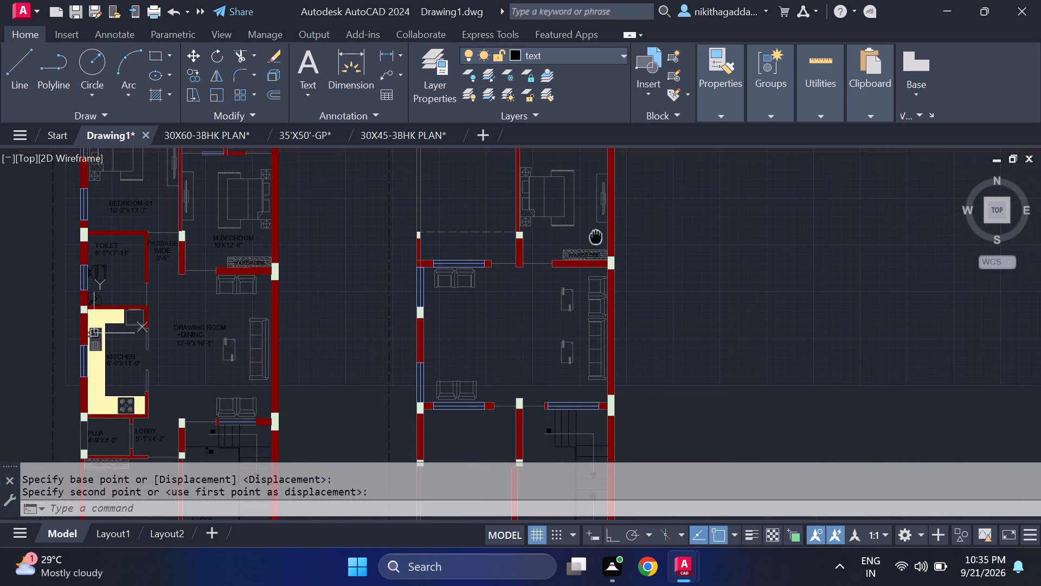
middle_click_drag(596, 235, 596, 224)
middle_click_drag(570, 327, 582, 212)
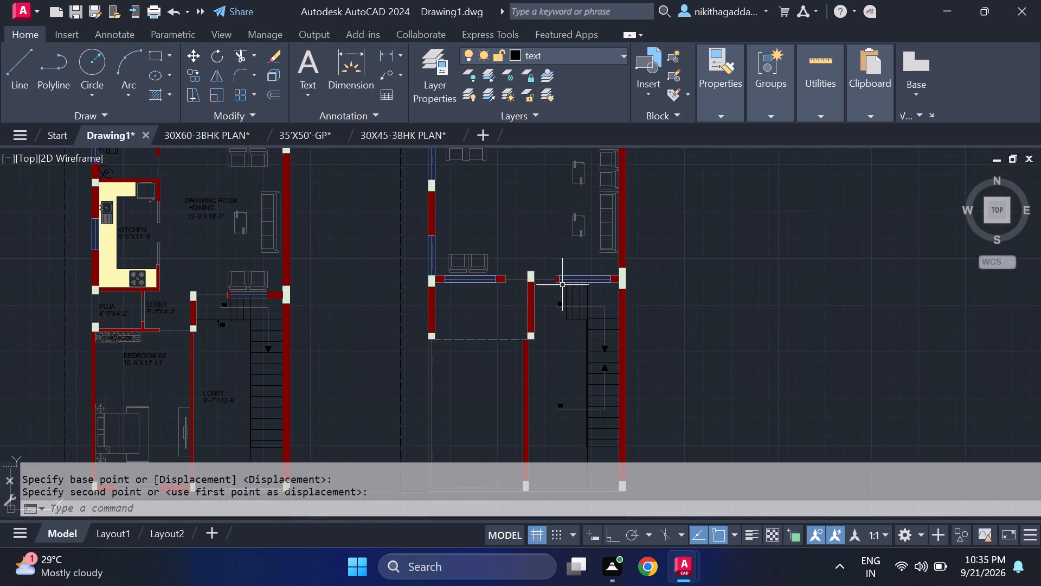
middle_click_drag(549, 337, 569, 267)
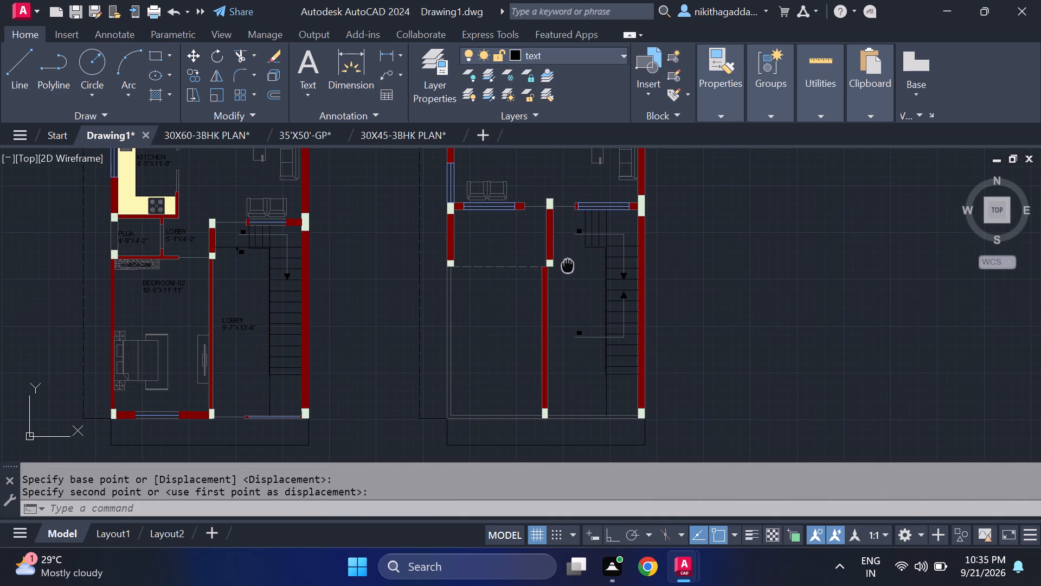
middle_click_drag(569, 267, 569, 260)
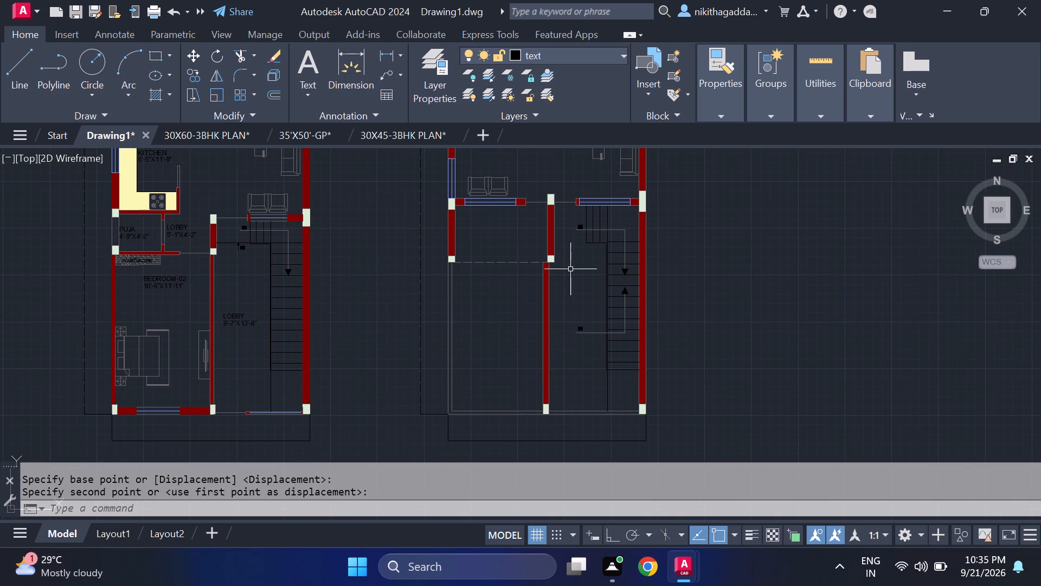
middle_click_drag(570, 270, 596, 395)
middle_click_drag(454, 351, 473, 400)
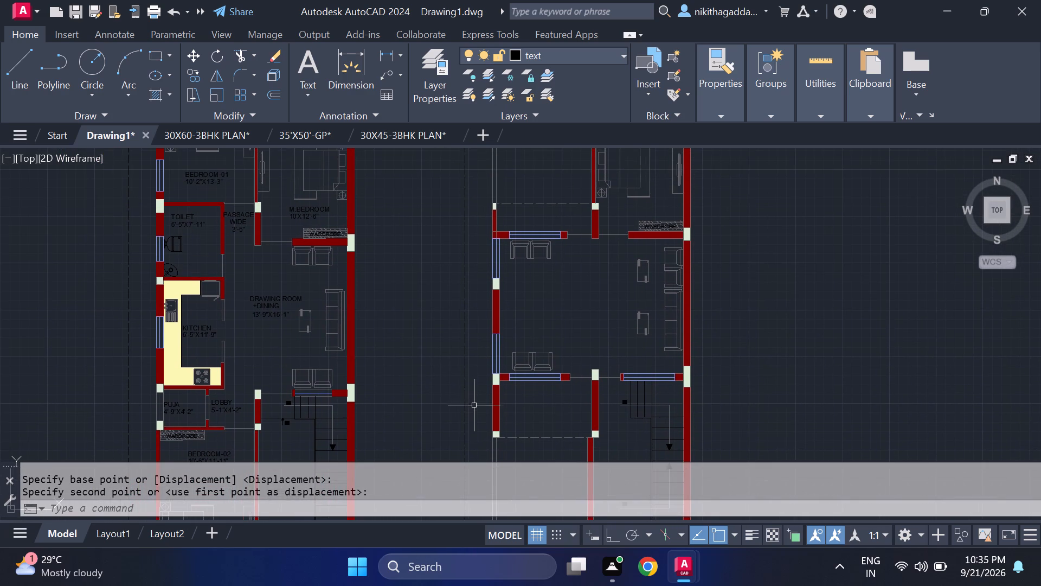
middle_click_drag(541, 235, 548, 301)
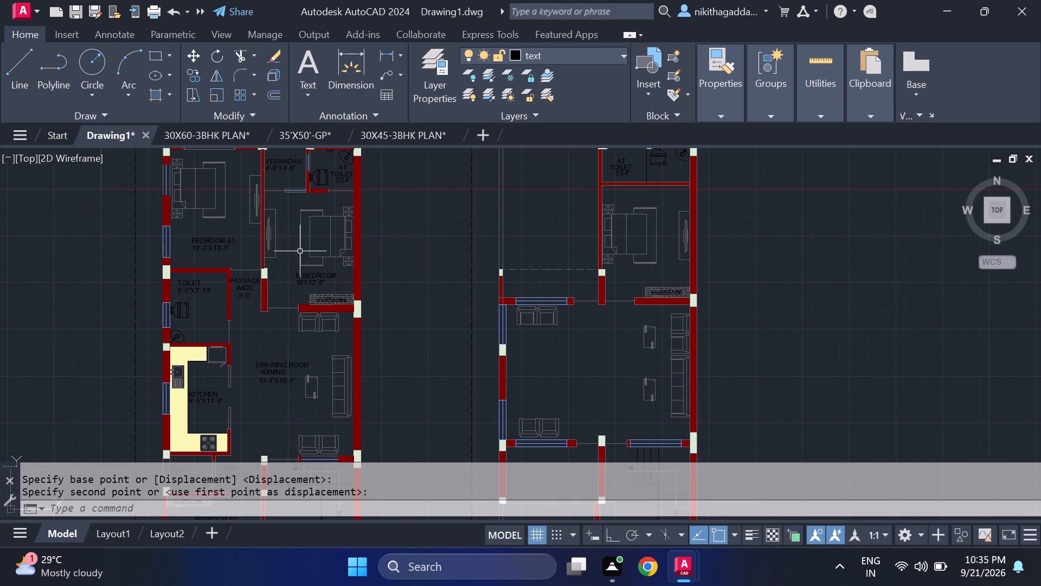
Copy the first plan's "M.BEDROOM 10'X12'-6"" label into the second plan's upper-left open area and above its bedroom wardrobe.
middle_click_drag(301, 252, 330, 260)
scroll(340, 286, "up", 1)
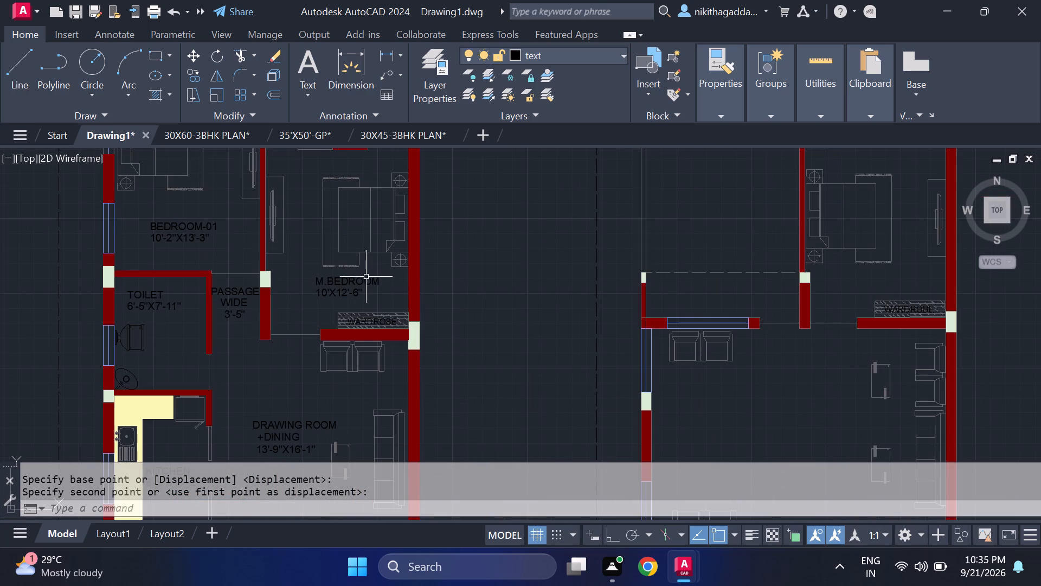
left_click(371, 273)
left_click(321, 298)
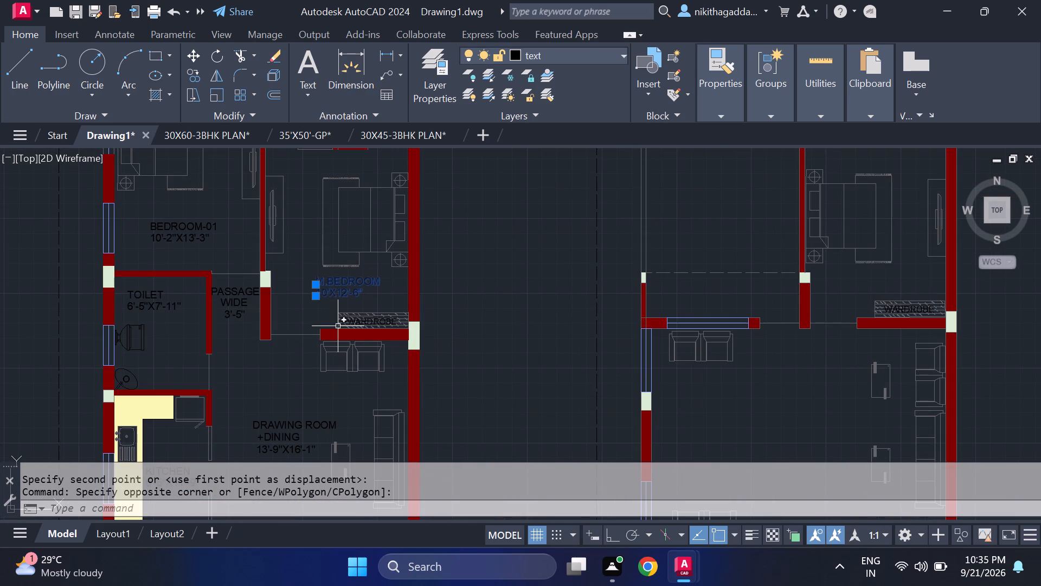
type("CO")
key("Return")
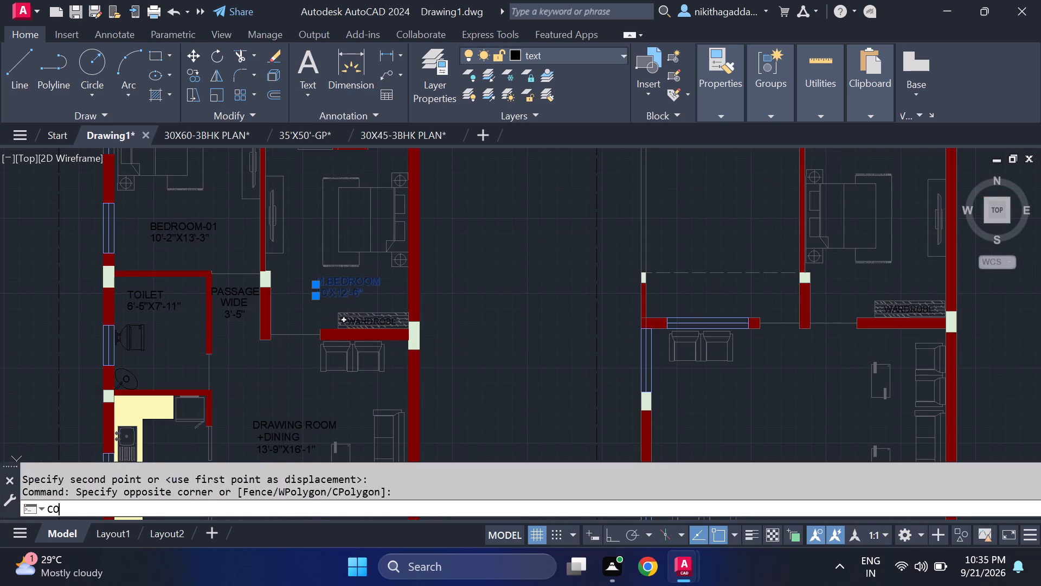
left_click(316, 294)
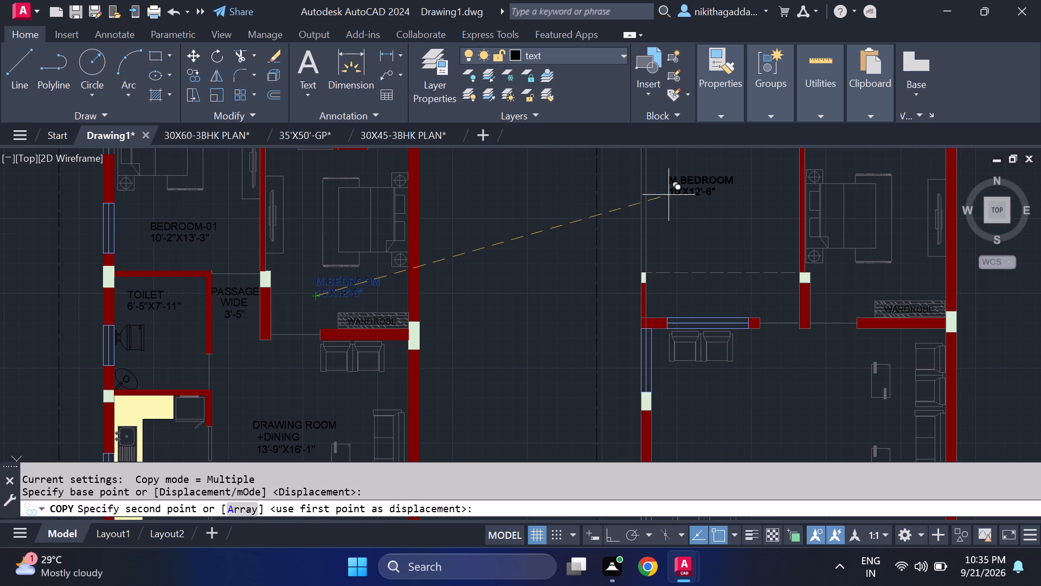
middle_click_drag(670, 196, 471, 263)
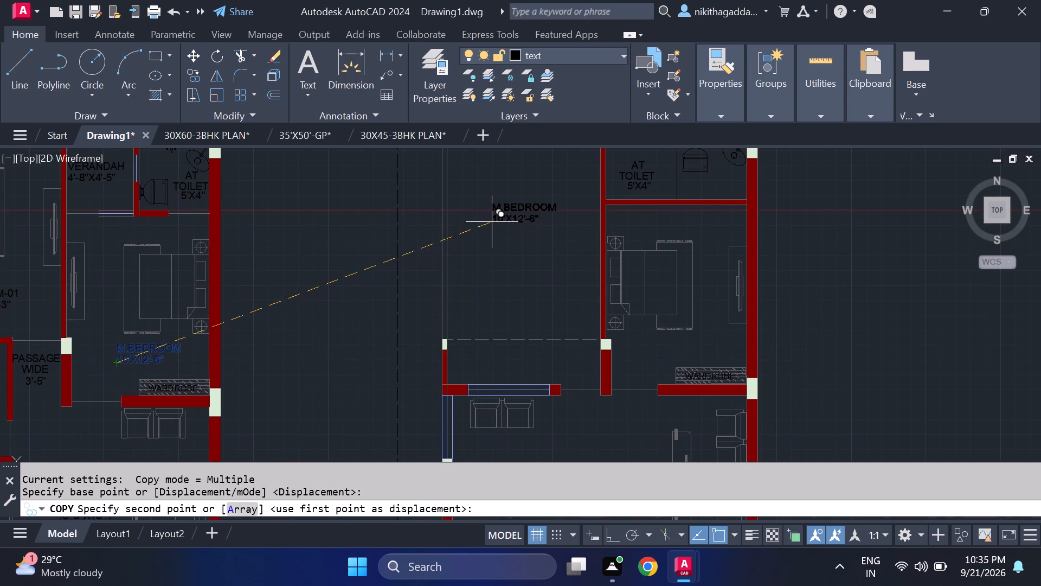
left_click(492, 220)
middle_click_drag(621, 333, 504, 256)
scroll(559, 278, "up", 2)
left_click(483, 282)
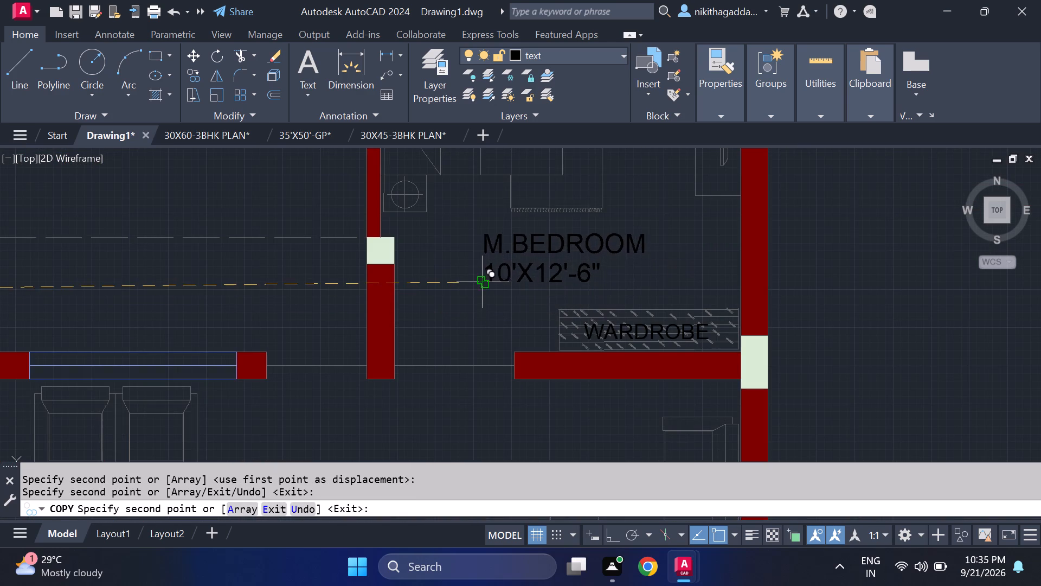
Place further copies of the M.BEDROOM label in the second plan's hall, its lower-left open area and beside the stairs.
scroll(539, 324, "down", 2)
middle_click_drag(610, 382, 634, 199)
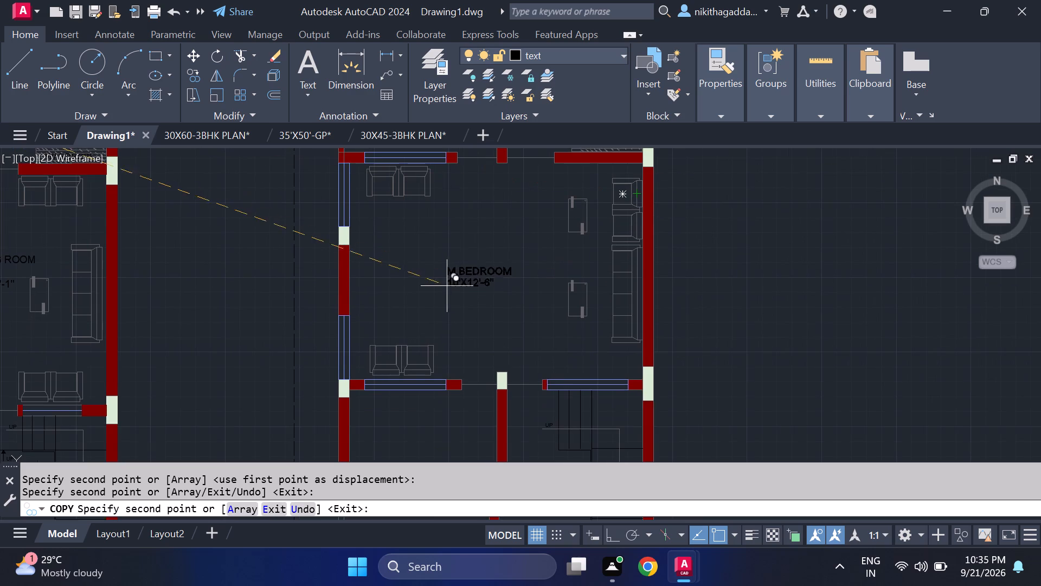
left_click(455, 266)
scroll(466, 356, "down", 2)
middle_click_drag(475, 329, 518, 183)
scroll(491, 256, "up", 2)
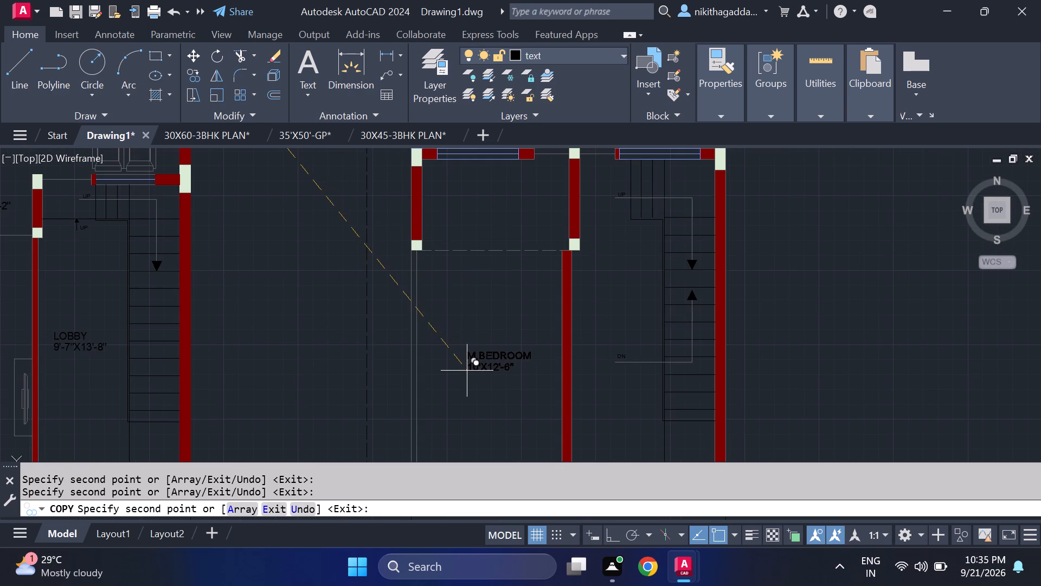
left_click(466, 371)
middle_click_drag(587, 342, 586, 256)
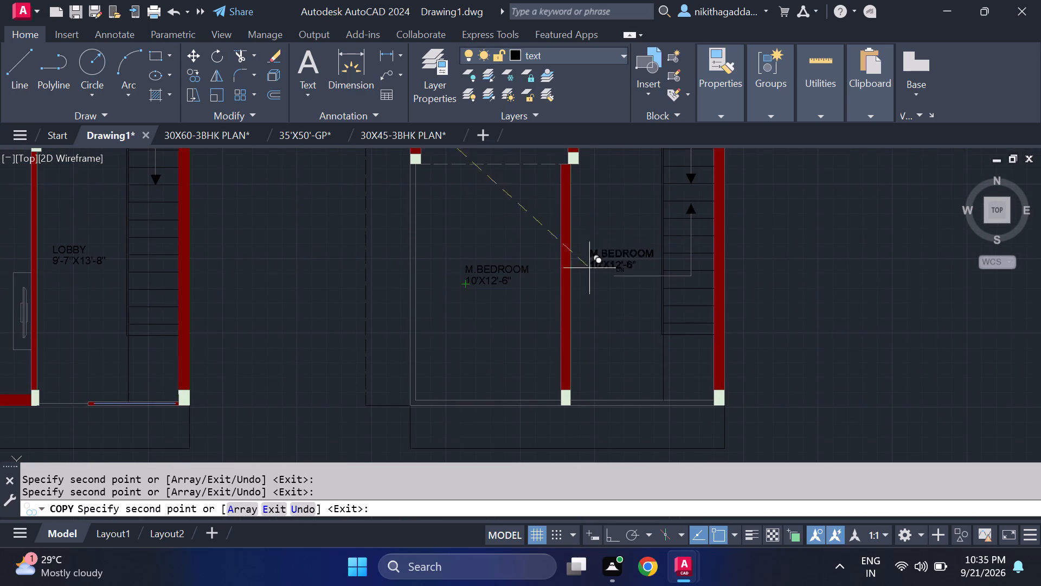
left_click(585, 307)
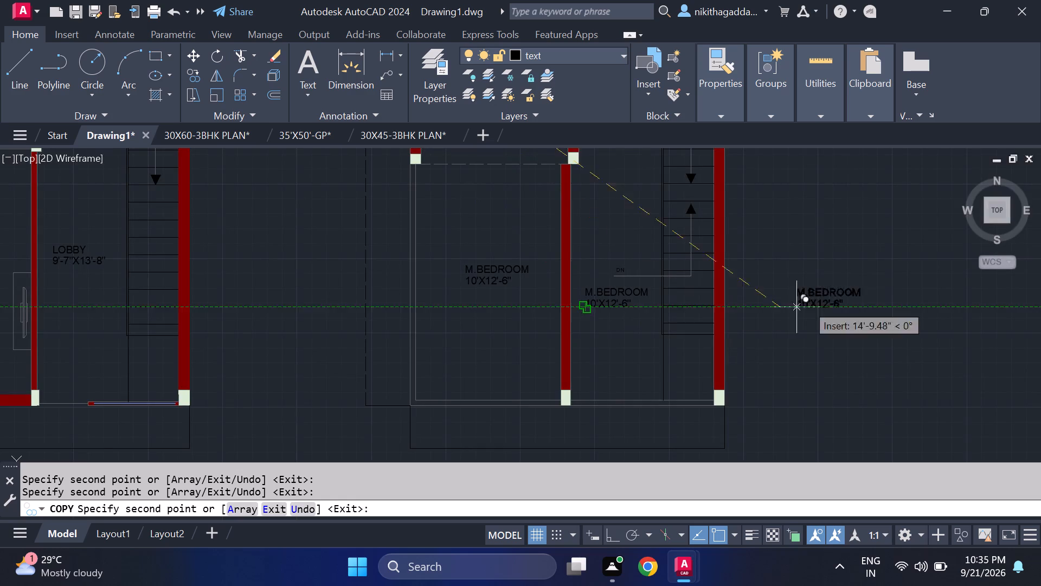
key("Escape")
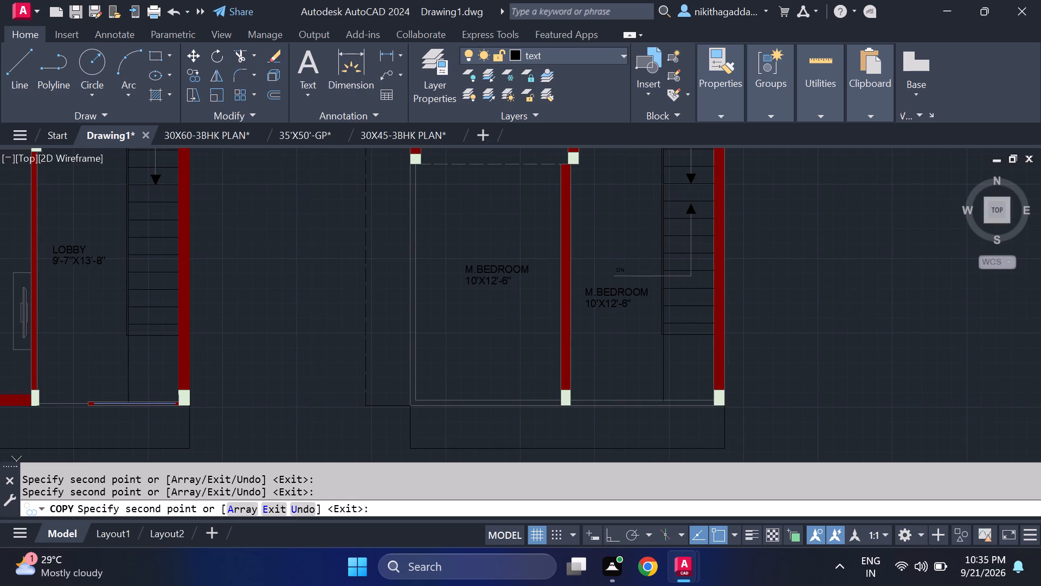
Change the "M.BEDROOM" line of the label in the second plan's lower-left open area to "TERRACE".
middle_click_drag(626, 313, 625, 314)
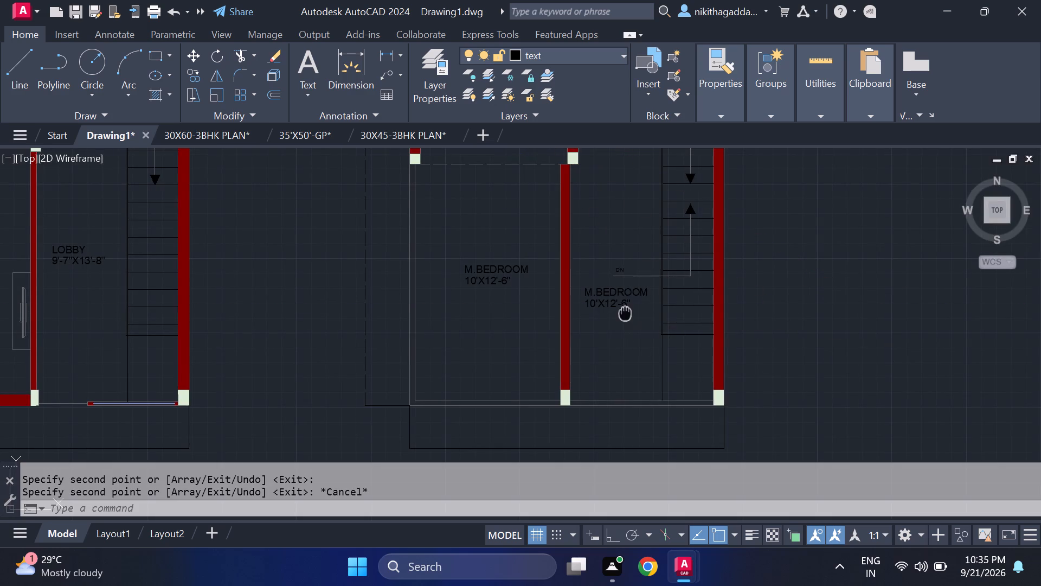
middle_click_drag(625, 314, 626, 329)
scroll(481, 286, "up", 2)
double_click(489, 283)
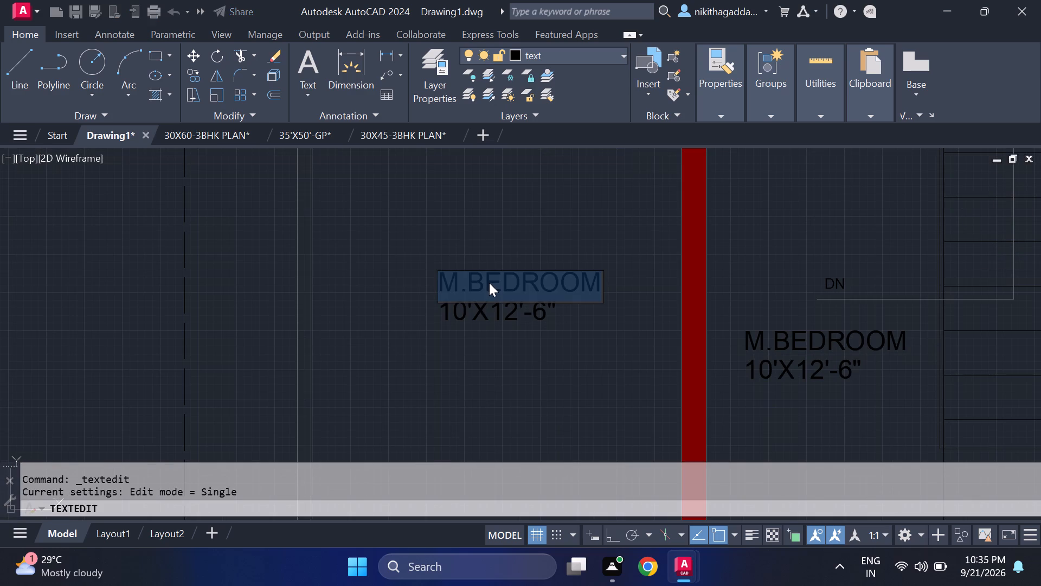
key("Delete")
type("TERRACE")
key("Return")
Set the size line under the second plan's "TERRACE" label to 10'-2"X16'-6".
key("Return")
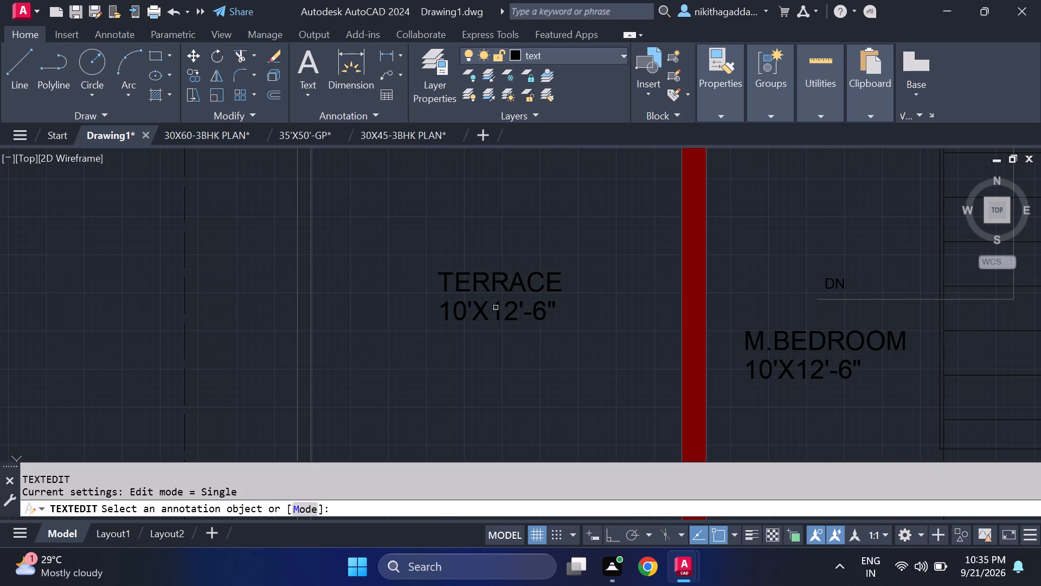
scroll(497, 316, "up", 2)
left_click(462, 298)
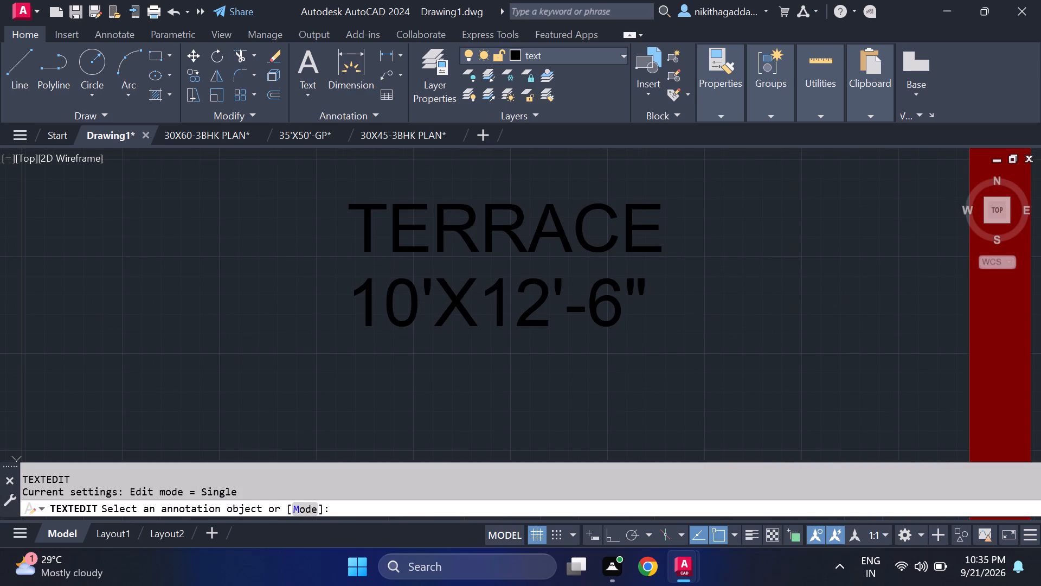
left_click(430, 306)
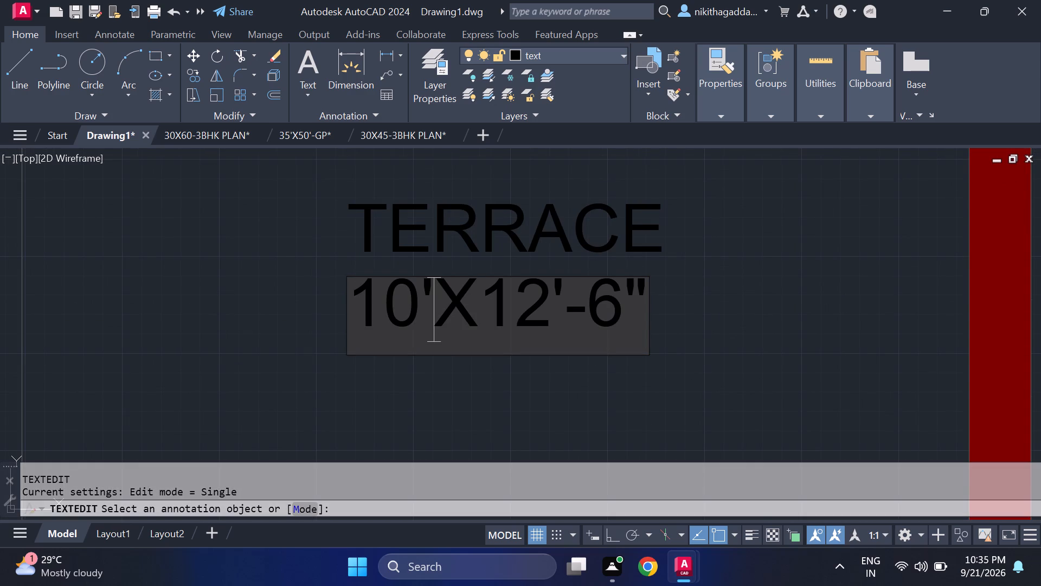
type("-2\"")
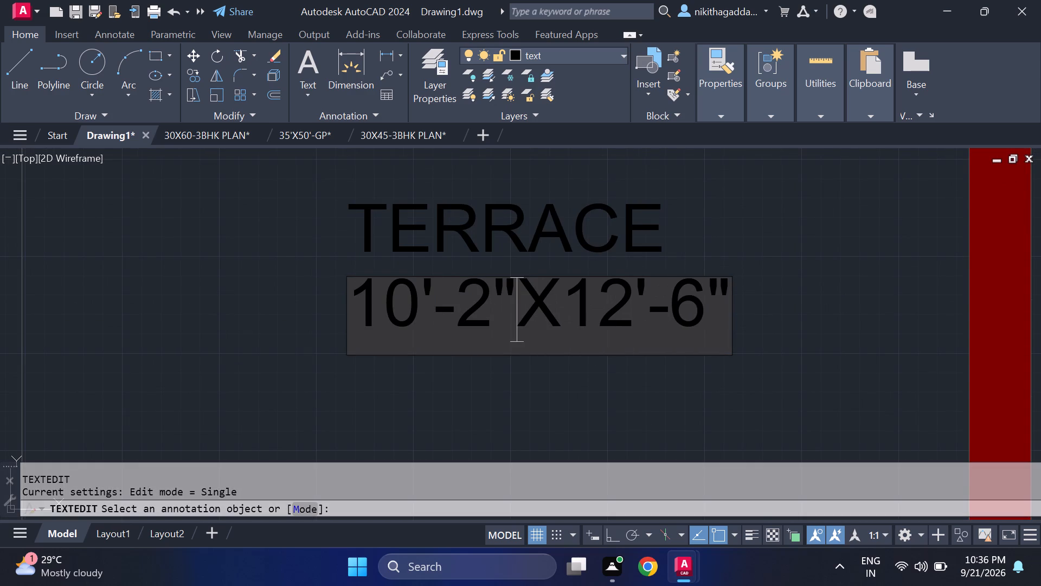
left_click(632, 313)
key("BackSpace")
key("6")
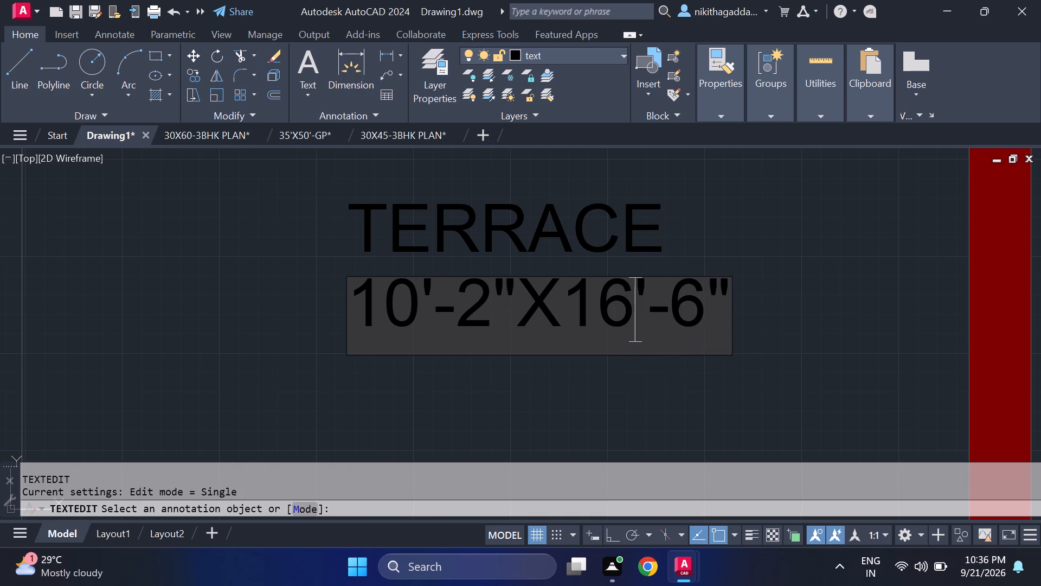
key("Return")
Change the "M.BEDROOM" line of the label beside the second plan's stairs to "LOBBY".
key("Return")
scroll(825, 360, "down", 3)
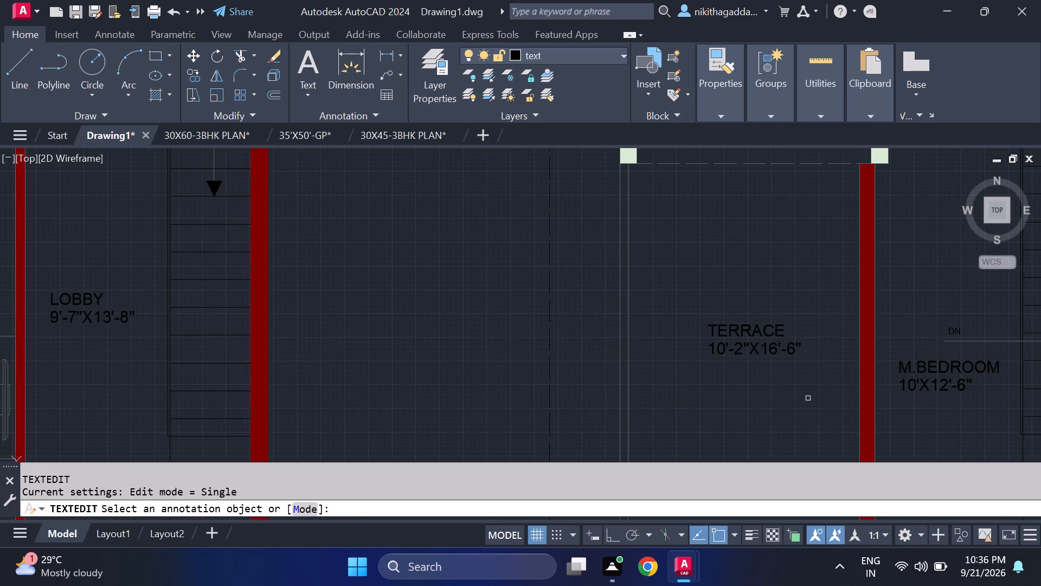
middle_click_drag(808, 398, 623, 335)
left_click(797, 307)
scroll(797, 307, "up", 2)
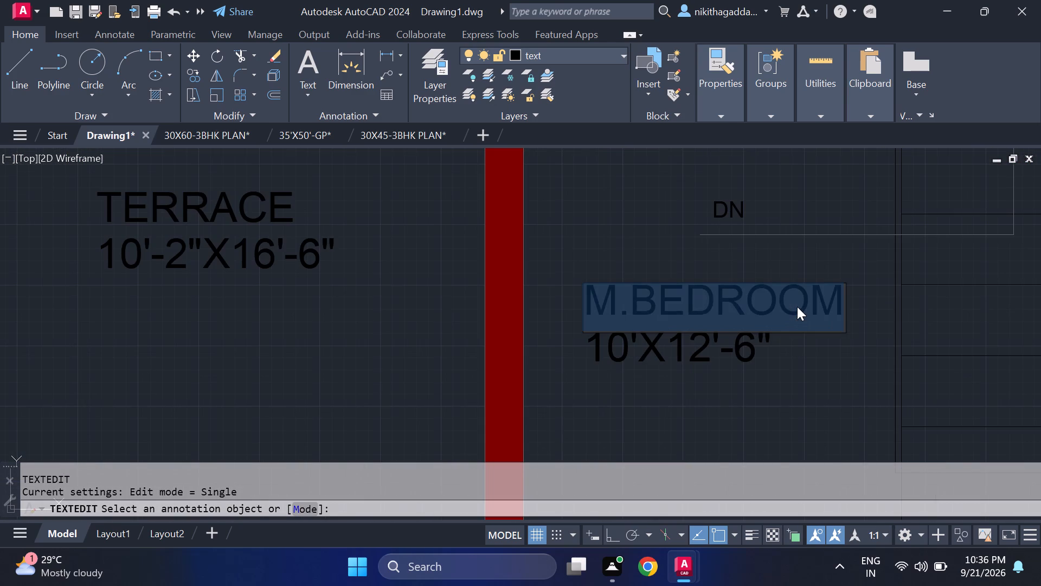
key("BackSpace")
type("LOBBY")
key("Return")
Set the size line under the second plan's "LOBBY" label to 6'-8"X13'-7".
key("Return")
scroll(762, 320, "up", 1)
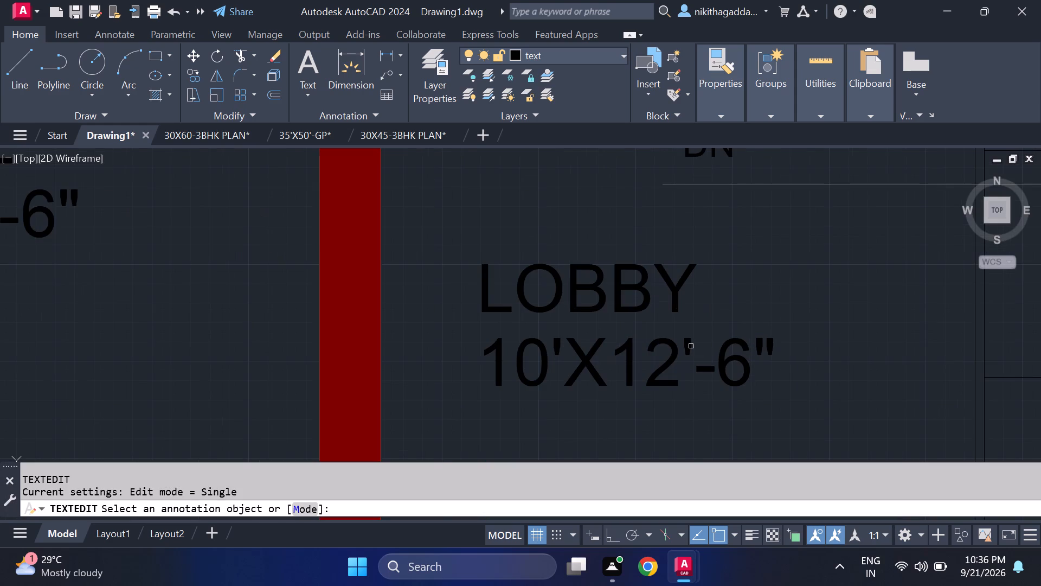
left_click(588, 357)
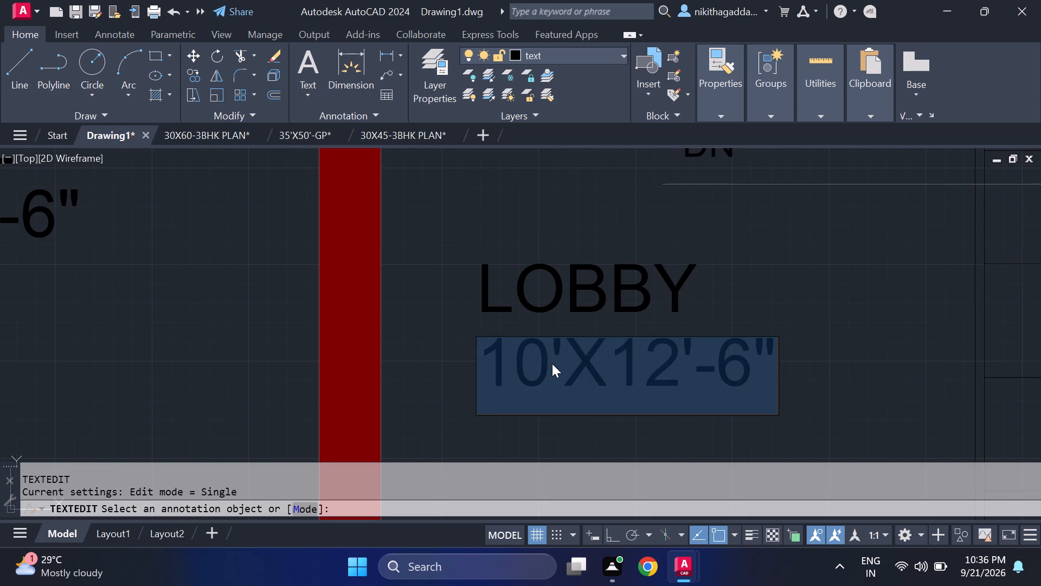
left_click(555, 358)
key("BackSpace")
key("BackSpace")
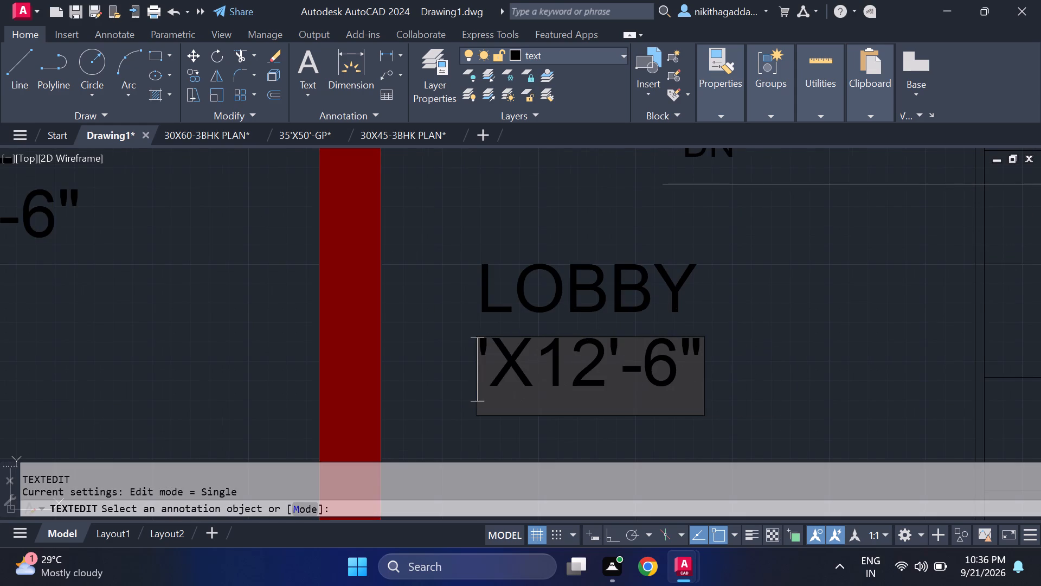
key("6")
left_click(532, 368)
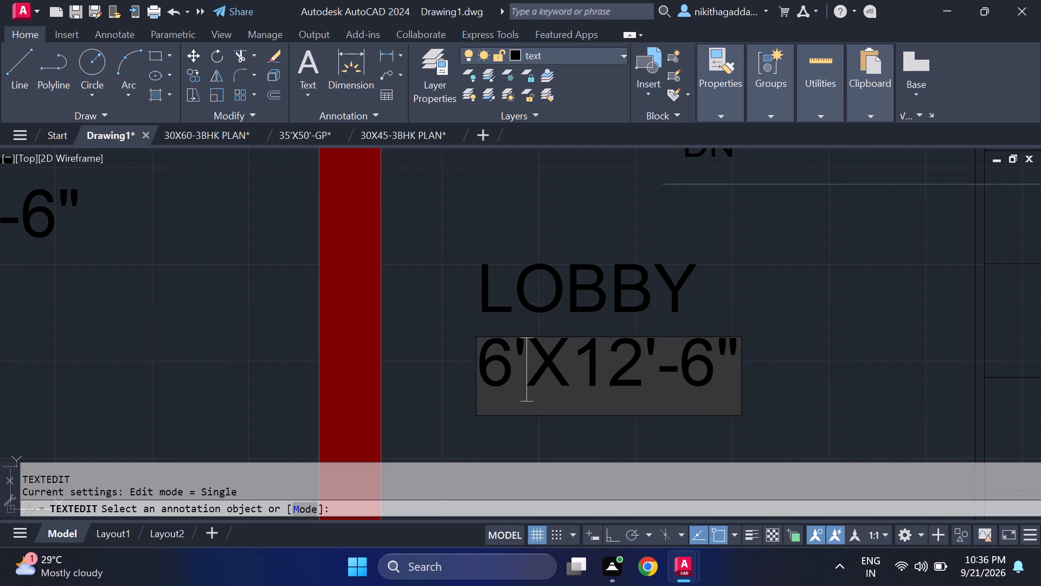
type("-8\"")
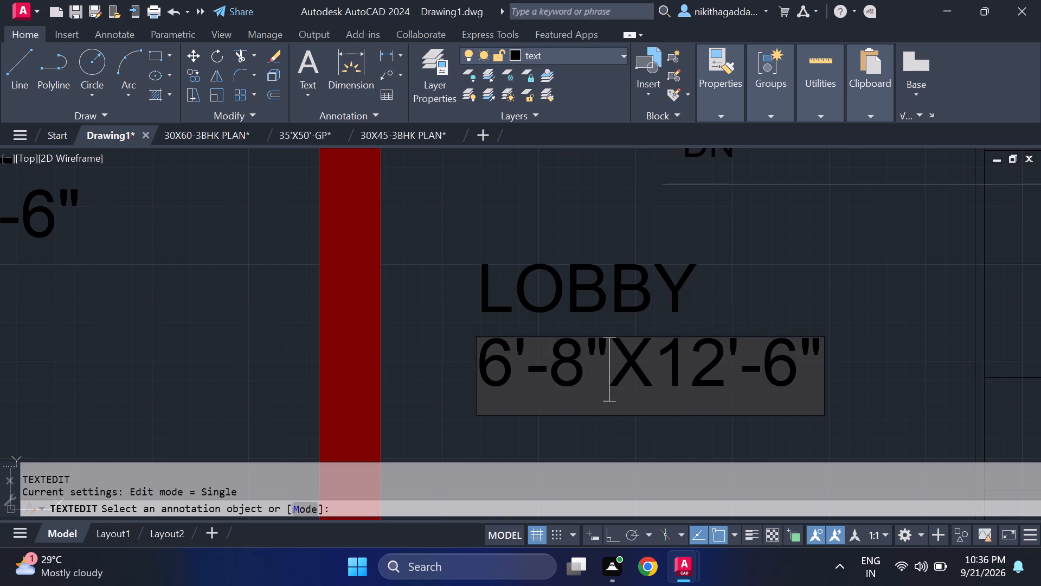
left_click(719, 361)
key("BackSpace")
key("3")
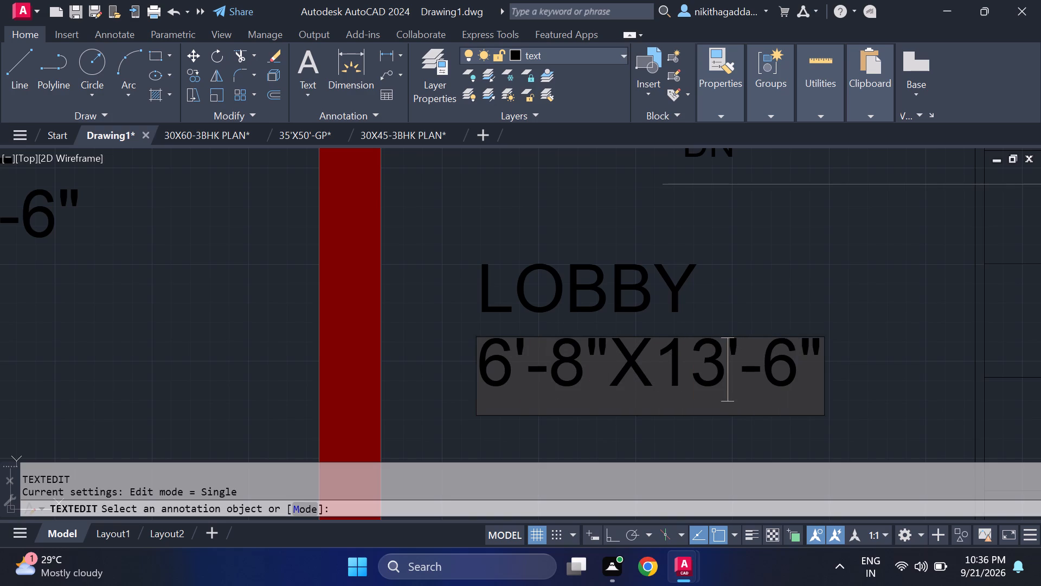
left_click(800, 359)
key("BackSpace")
key("7")
key("Return")
Change the "M.BEDROOM" line of the label in the second plan's hall with the sofas to "DRAWING ROOM".
key("Return")
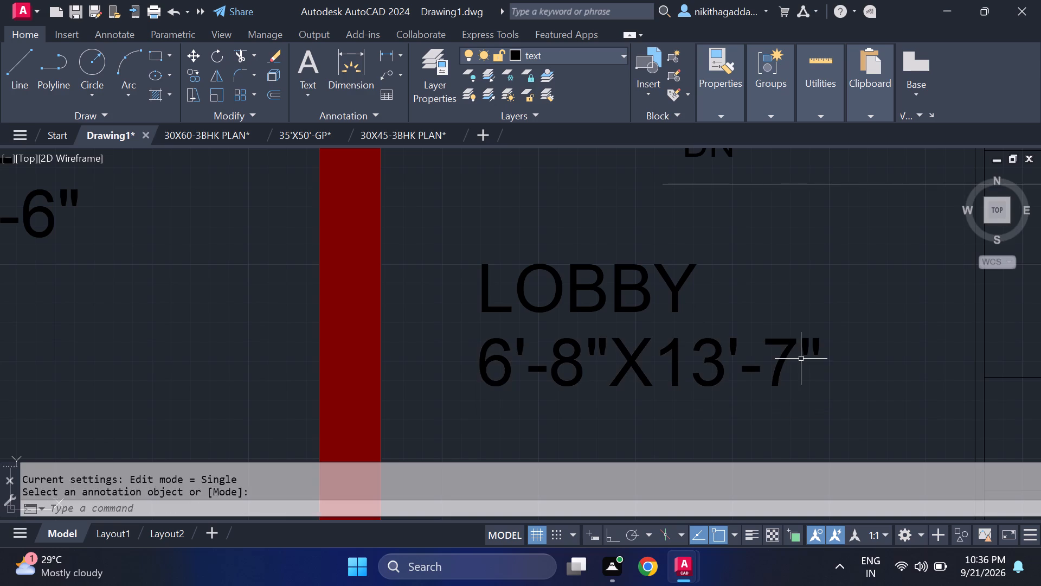
scroll(801, 336, "down", 3)
middle_click_drag(811, 325, 814, 387)
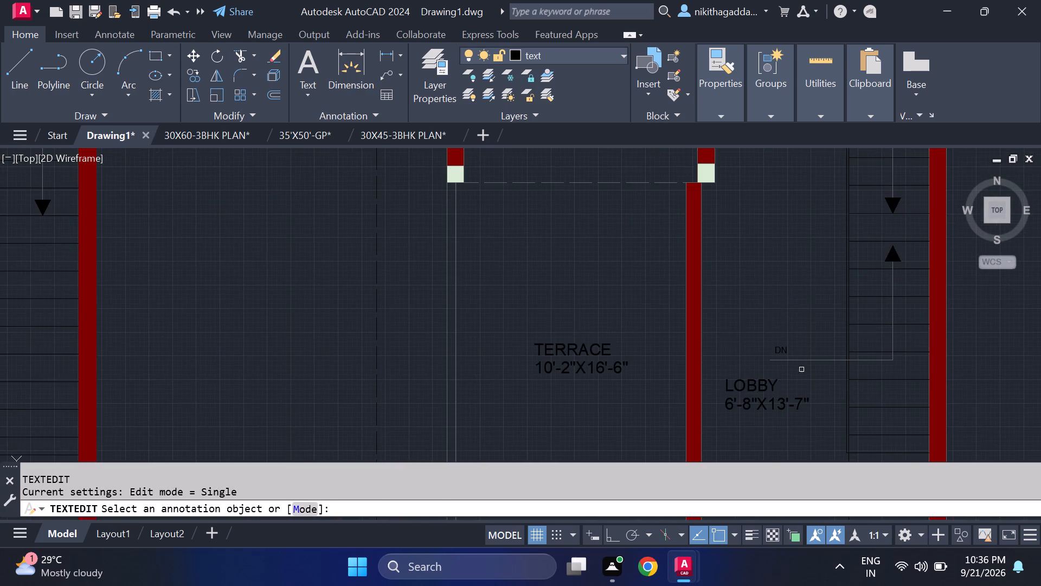
scroll(716, 211, "down", 2)
middle_click_drag(718, 211, 723, 328)
middle_click_drag(728, 215, 737, 293)
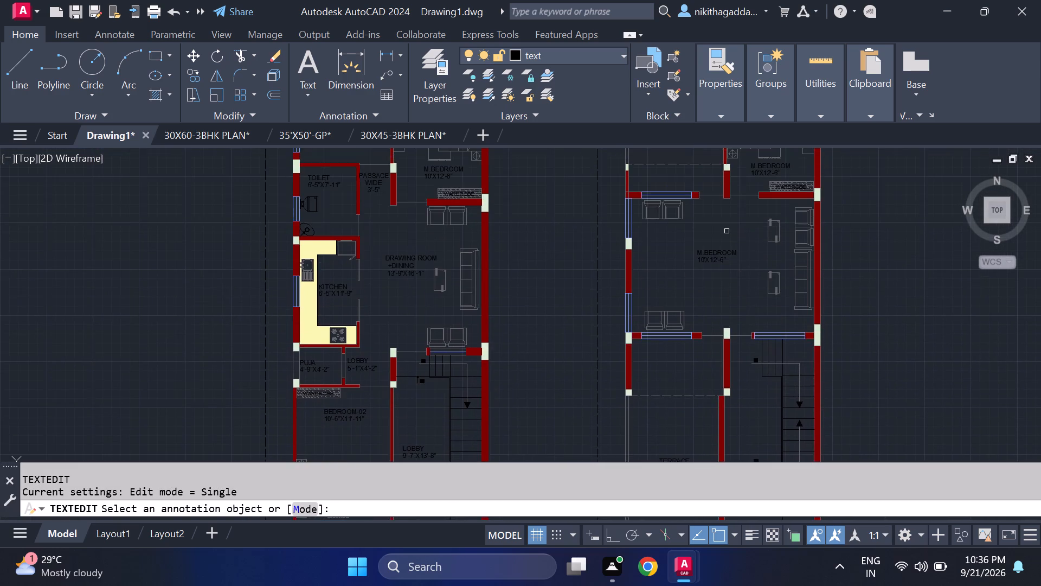
scroll(727, 230, "up", 2)
left_click(702, 290)
scroll(703, 286, "up", 1)
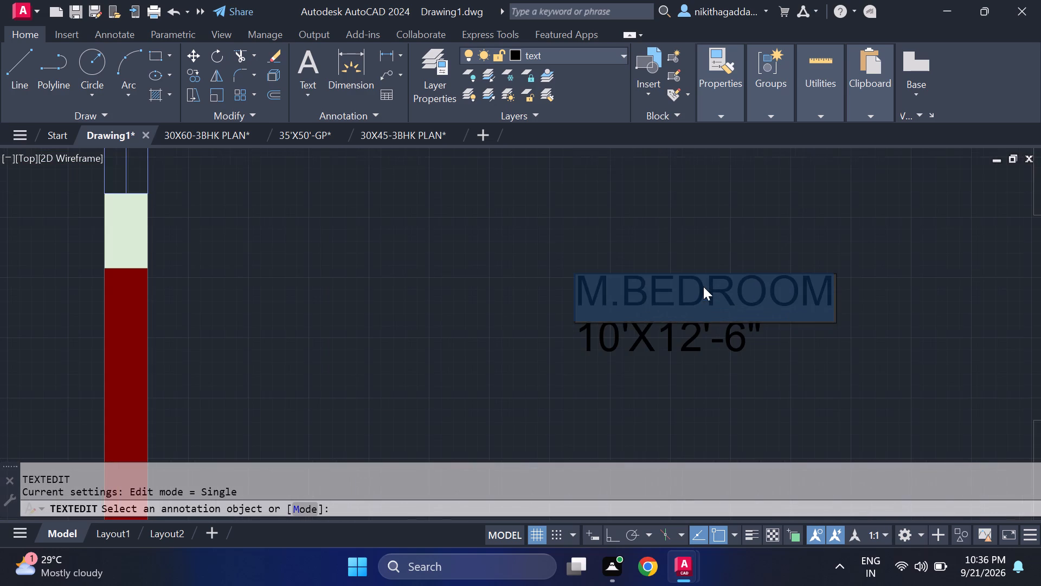
scroll(703, 286, "up", 1)
key("Delete")
type("DRAWING R")
type("OOM")
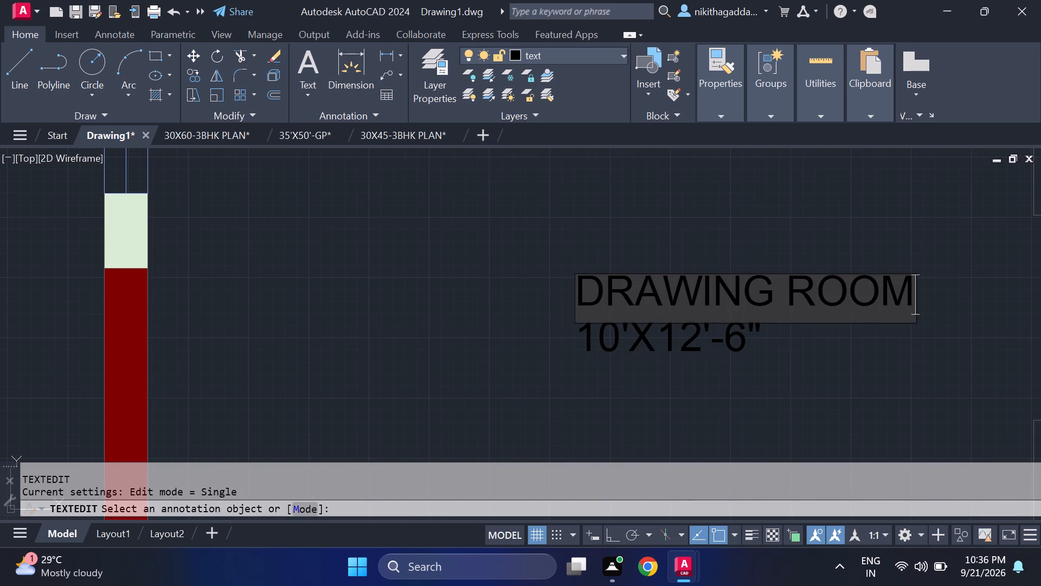
key("Return")
Set the size line under the second plan's "DRAWING ROOM" label to 20'-6"X16'-1".
key("Return")
scroll(686, 364, "up", 2)
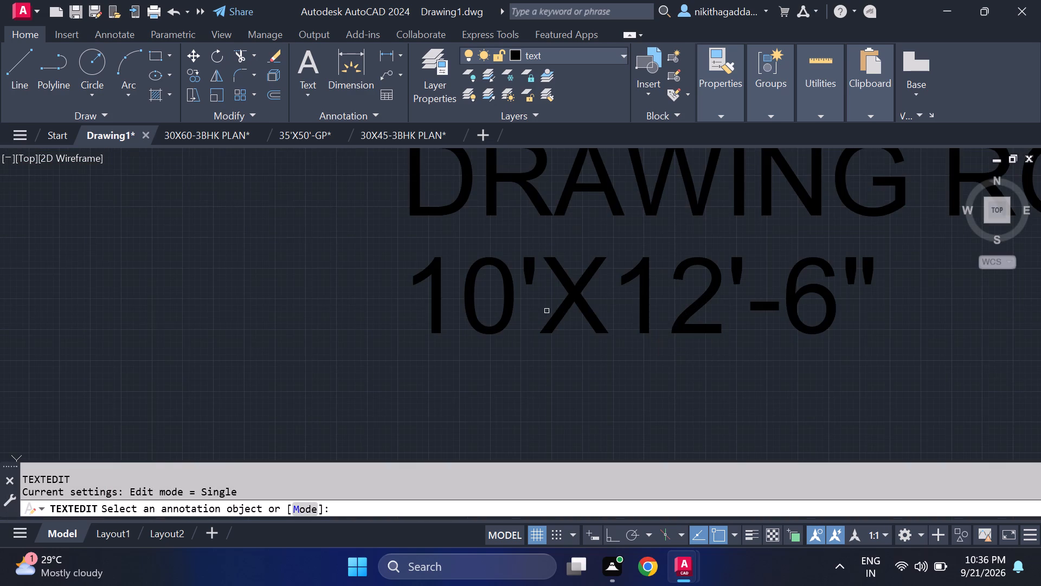
left_click(514, 289)
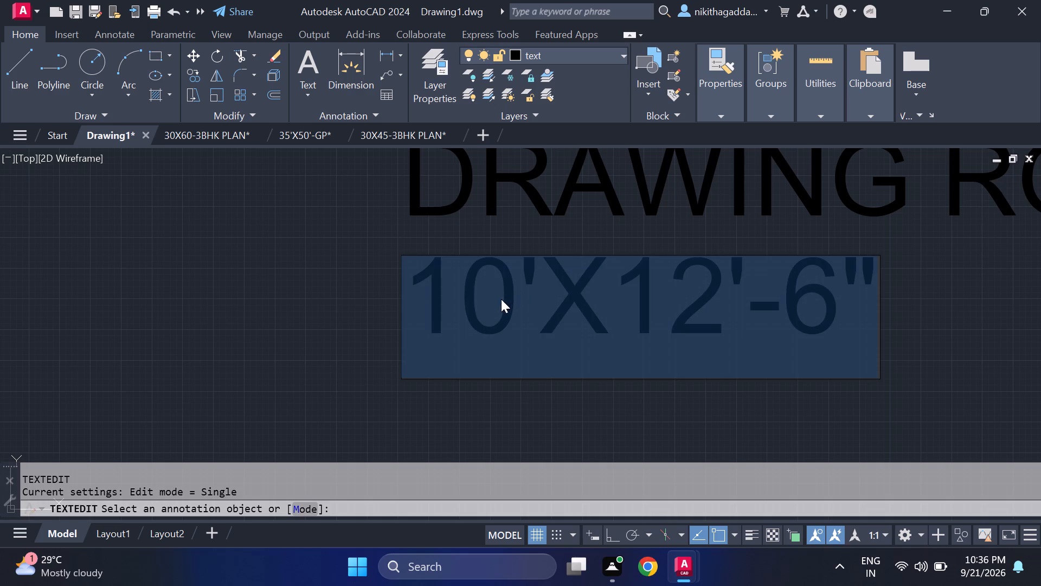
left_click(515, 288)
key("BackSpace")
key("BackSpace")
type("20")
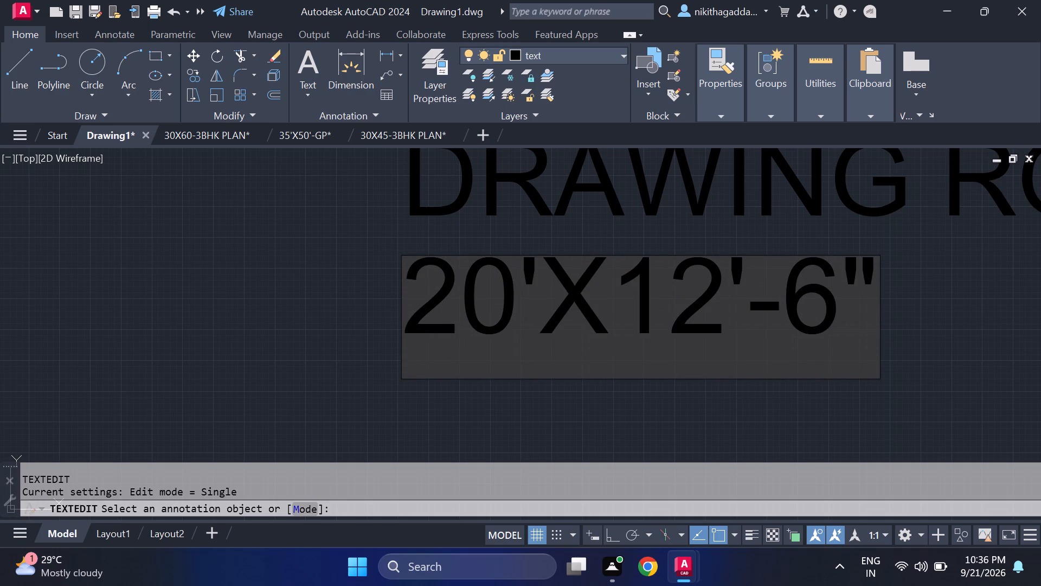
left_click(539, 284)
type("-6\"")
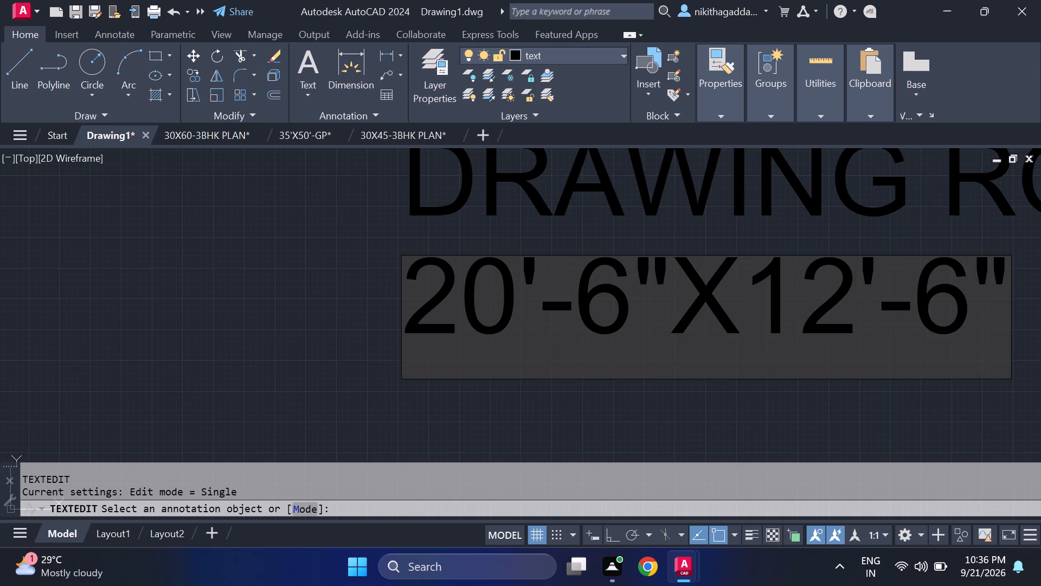
left_click(850, 302)
key("BackSpace")
key("6")
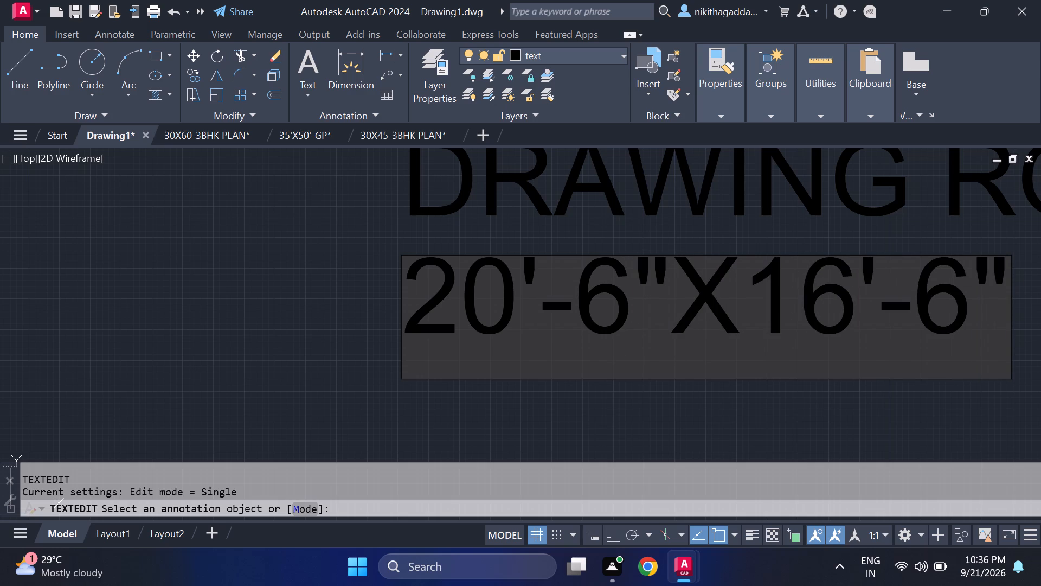
left_click(967, 311)
key("BackSpace")
key("1")
key("Return")
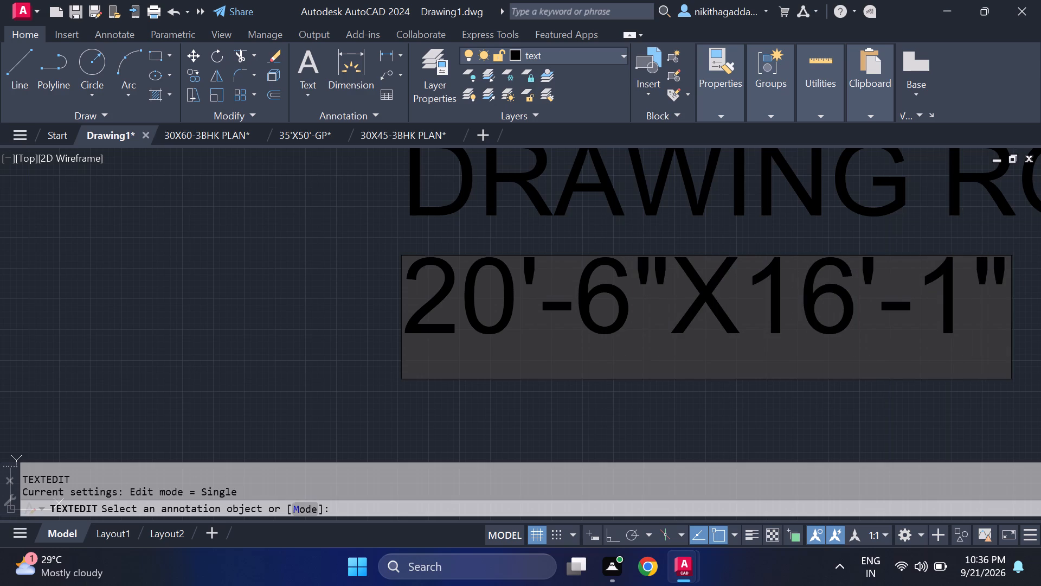
Change the "M.BEDROOM" line of the label in the second plan's upper-left open area to "BALCONY".
key("Return")
scroll(915, 261, "down", 6)
middle_click_drag(895, 298, 837, 342)
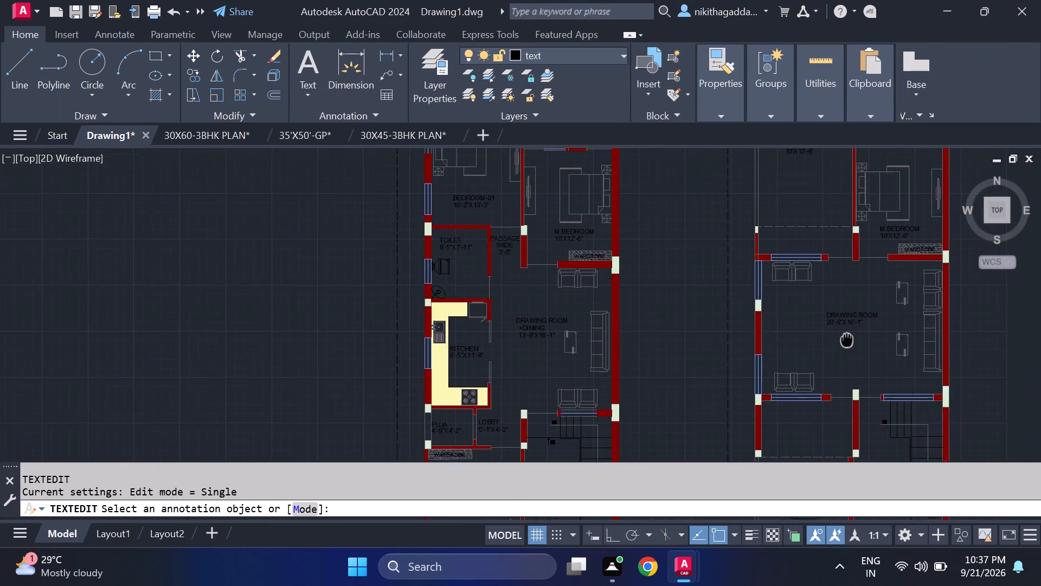
middle_click_drag(837, 342, 749, 383)
scroll(810, 271, "up", 3)
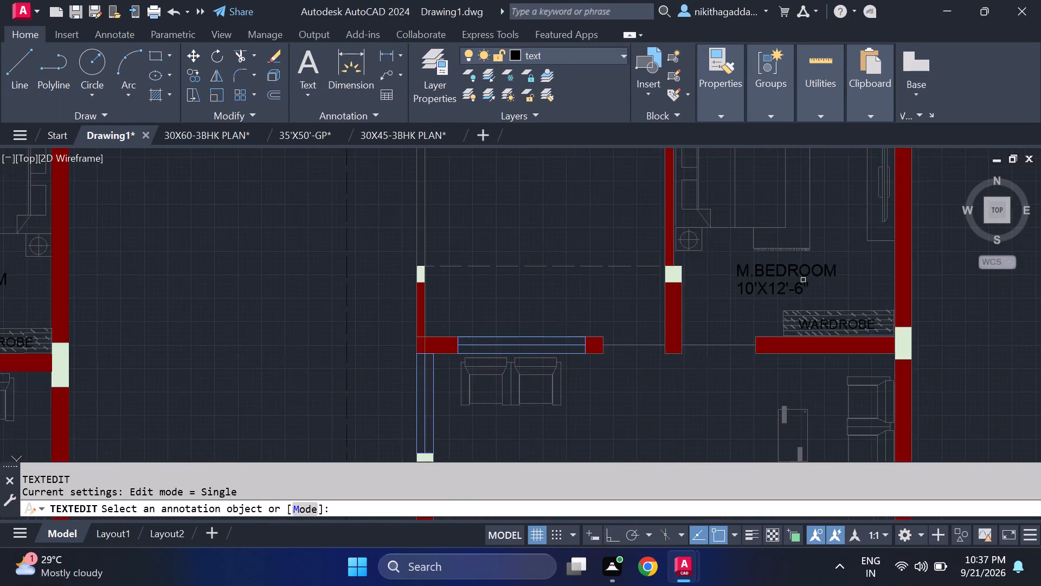
scroll(780, 311, "up", 2)
scroll(764, 308, "down", 4)
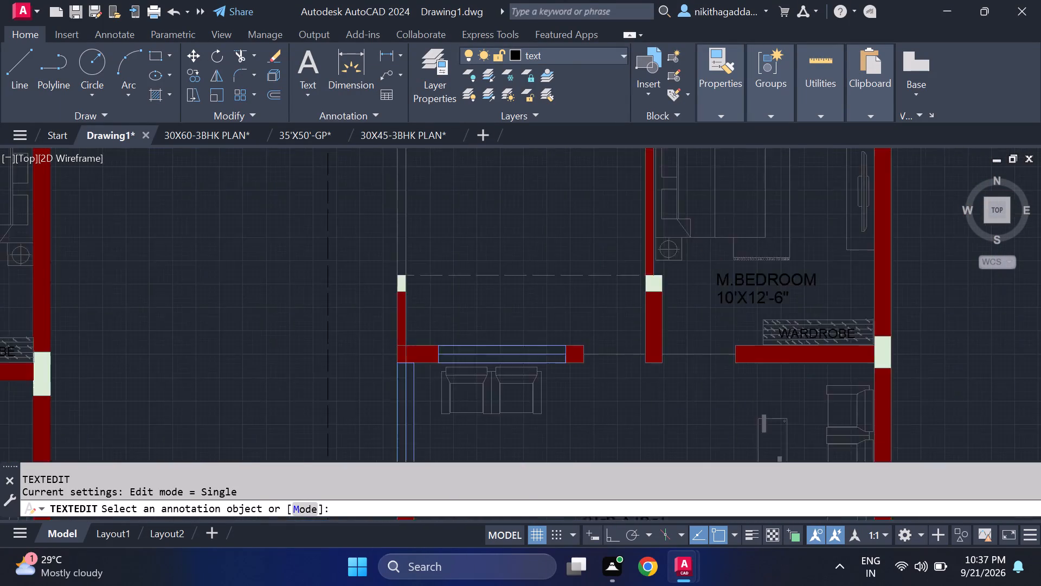
middle_click_drag(756, 267, 788, 361)
scroll(674, 243, "up", 1)
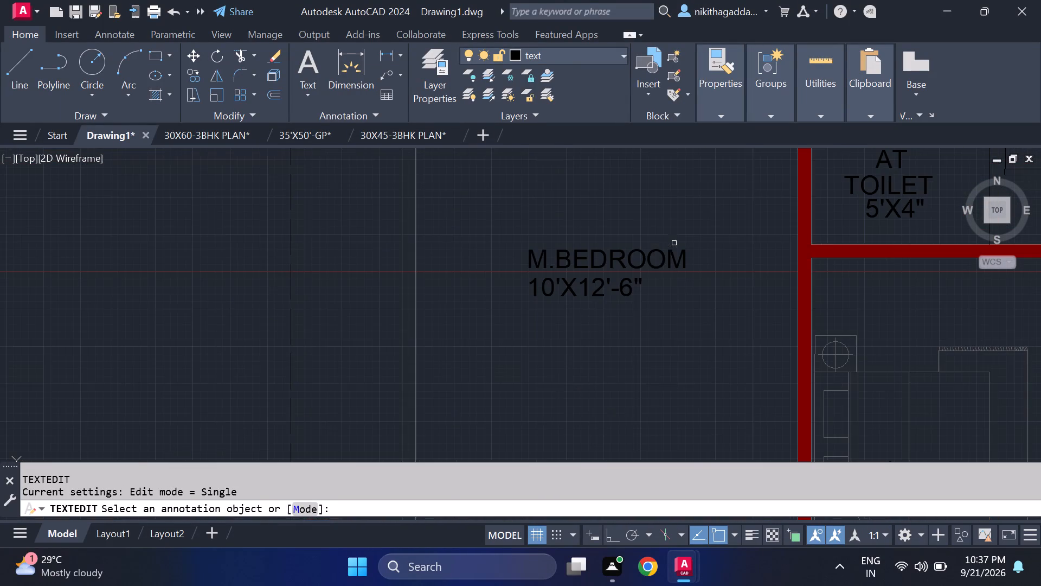
scroll(674, 243, "up", 1)
left_click(656, 260)
left_click(656, 260)
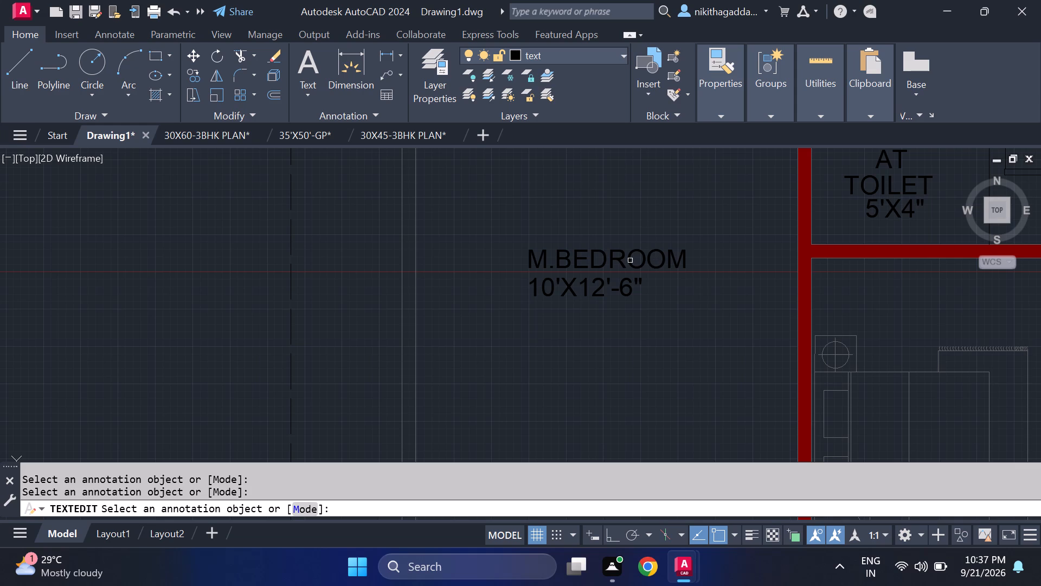
left_click(625, 262)
key("Delete")
type("BALCONY")
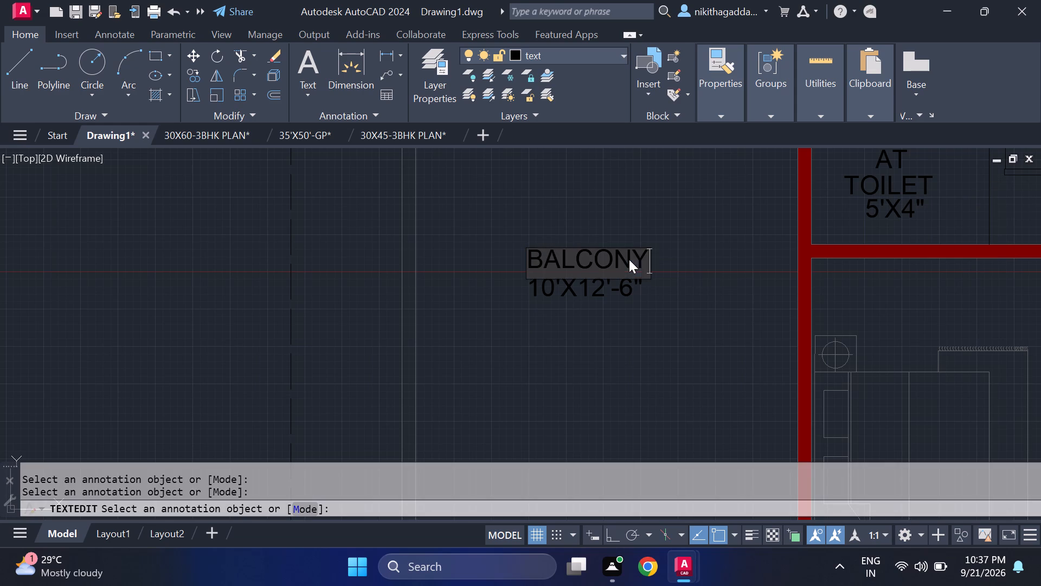
key("Return")
Set the size line under the second plan's "BALCONY" label to 10'-8"X13'-9".
key("Return")
scroll(607, 284, "up", 2)
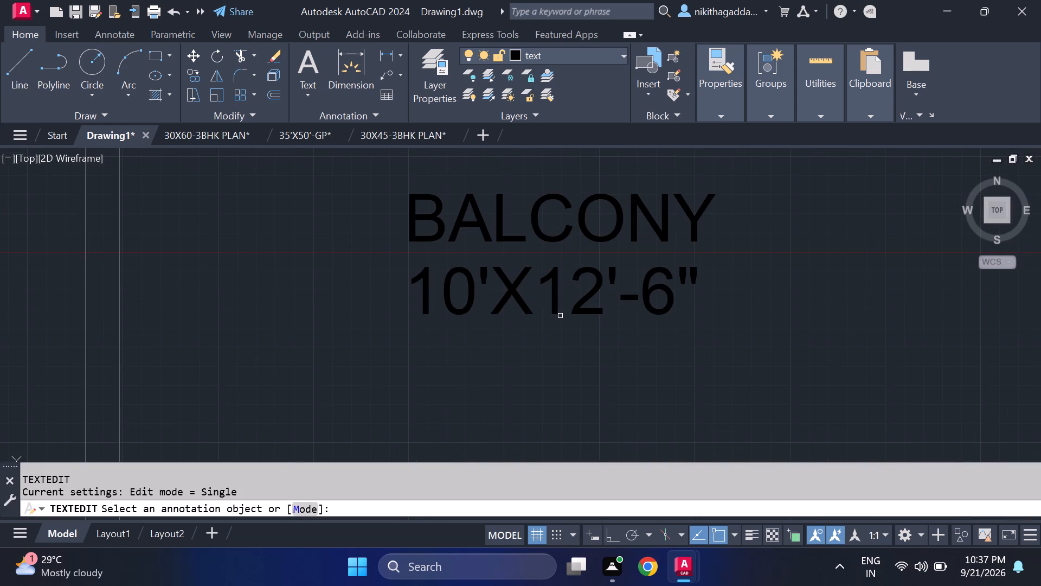
left_click(516, 293)
scroll(499, 295, "up", 2)
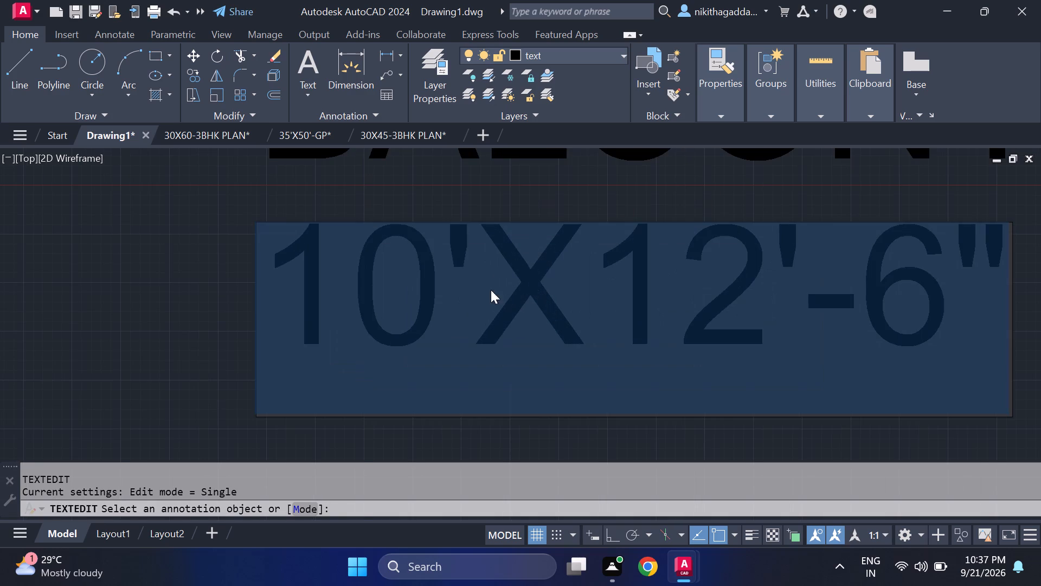
left_click(485, 281)
type("-8")
key("shift+quotedbl")
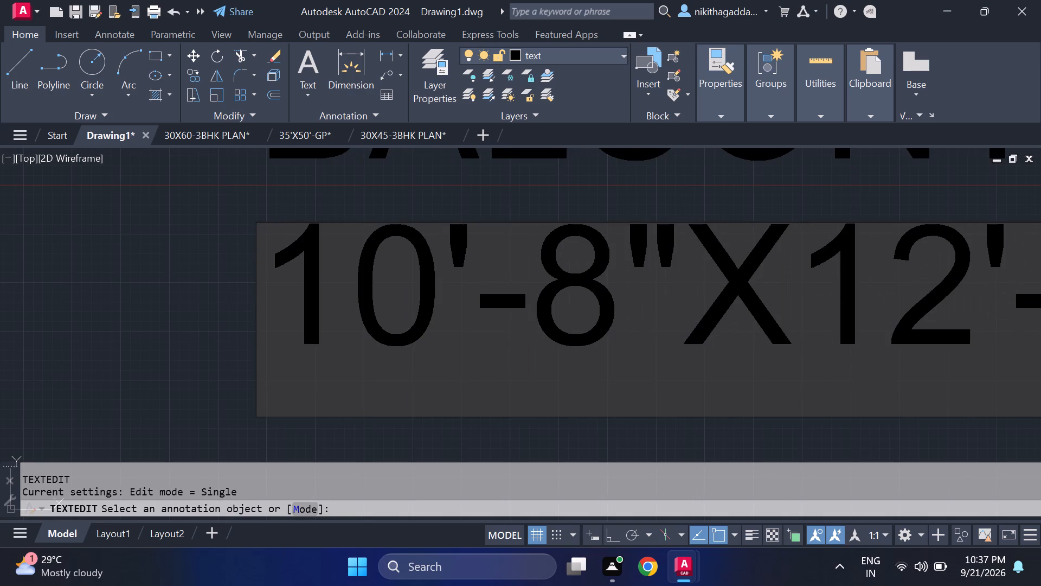
left_click(967, 316)
key("BackSpace")
key("3")
scroll(973, 316, "down", 1)
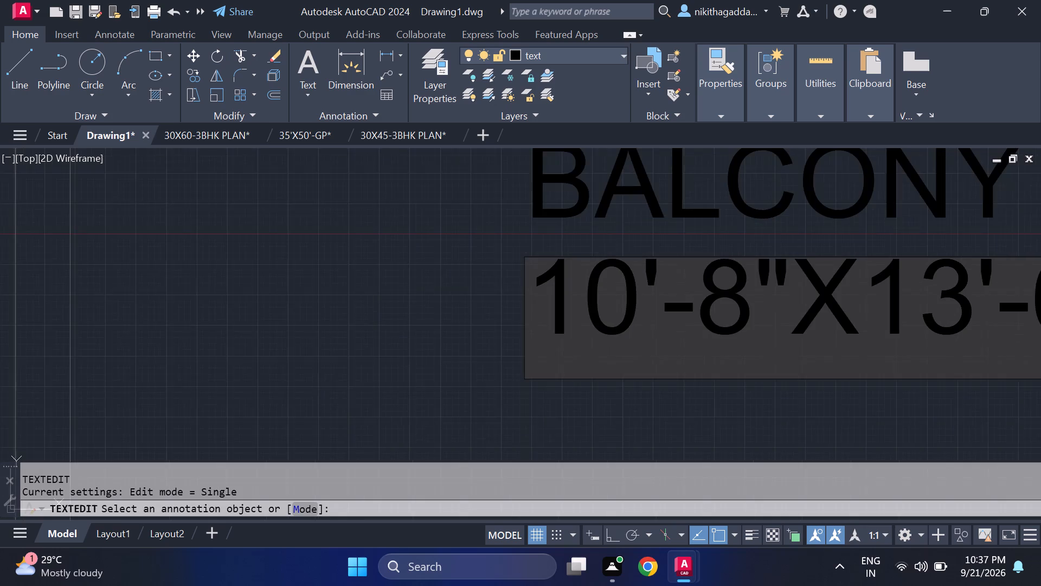
middle_click_drag(972, 320, 701, 328)
left_click(807, 302)
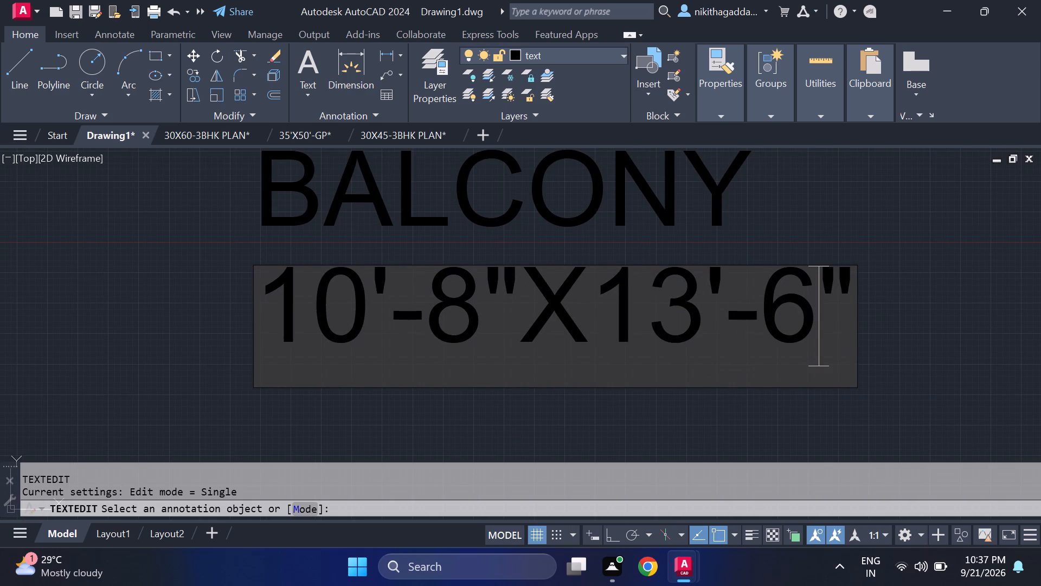
key("BackSpace")
key("9")
key("Return")
Change the first dimension in the size line under the second plan's "AT TOILET" label to 10'.
key("Return")
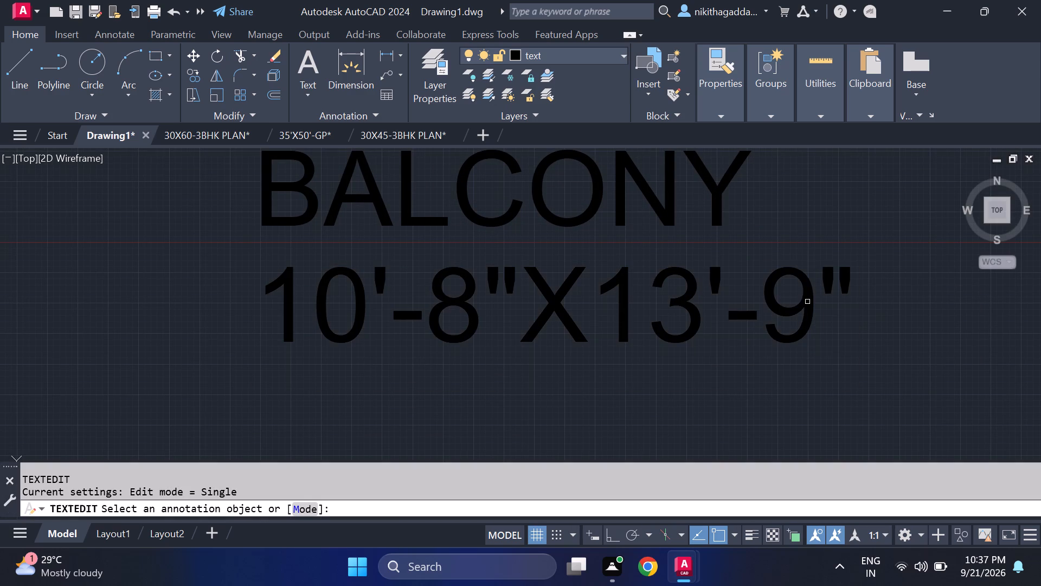
scroll(806, 312, "down", 5)
middle_click_drag(804, 352, 744, 346)
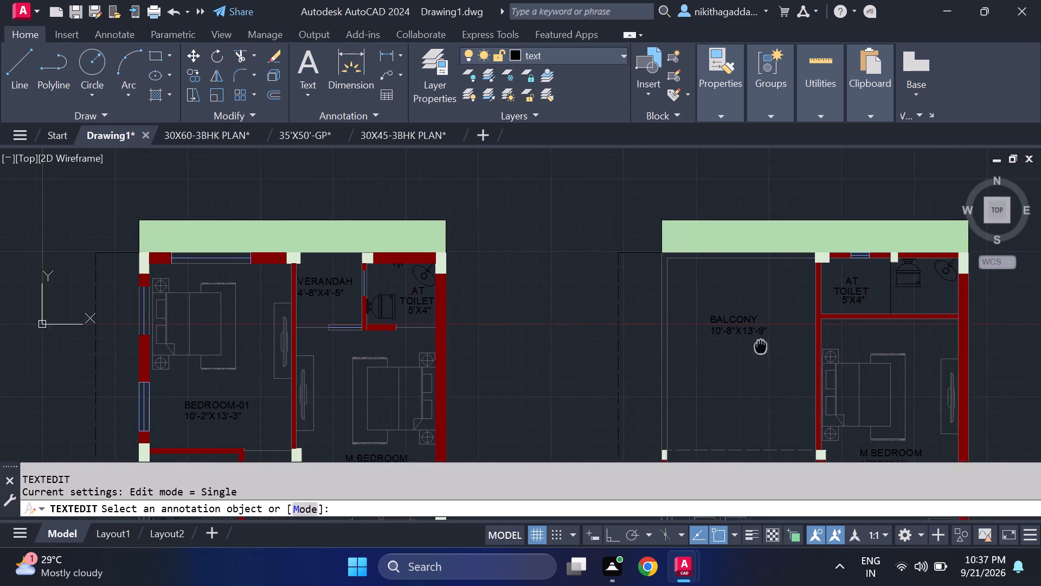
middle_click_drag(744, 346, 634, 345)
scroll(780, 286, "up", 4)
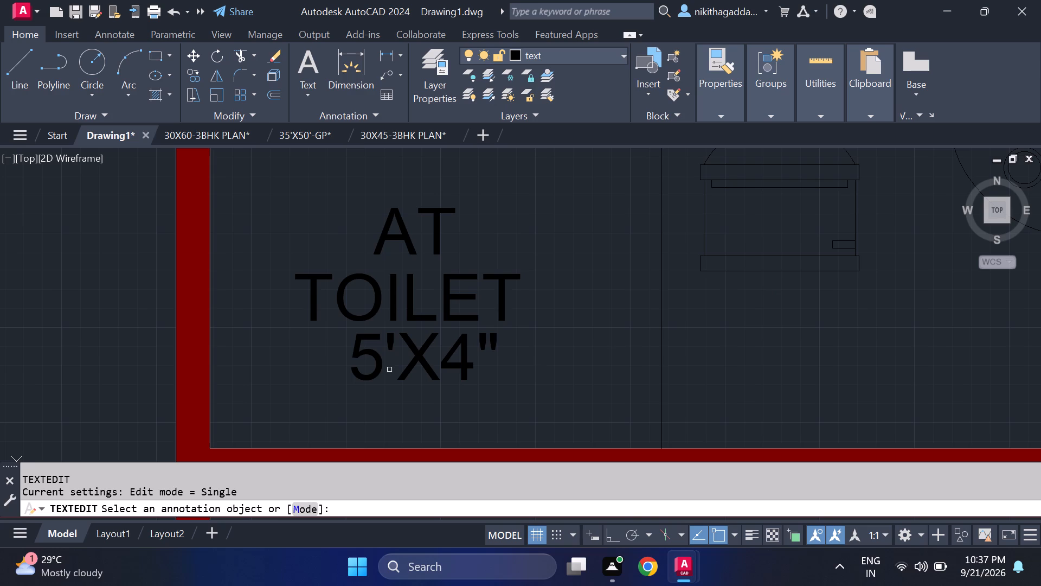
left_click(374, 361)
left_click(382, 353)
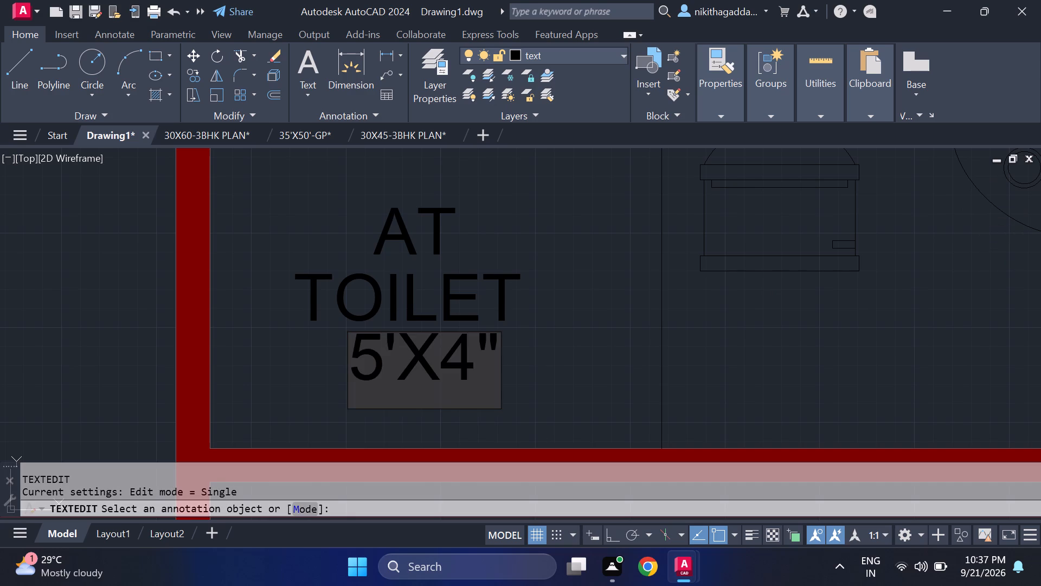
key("BackSpace")
type("10")
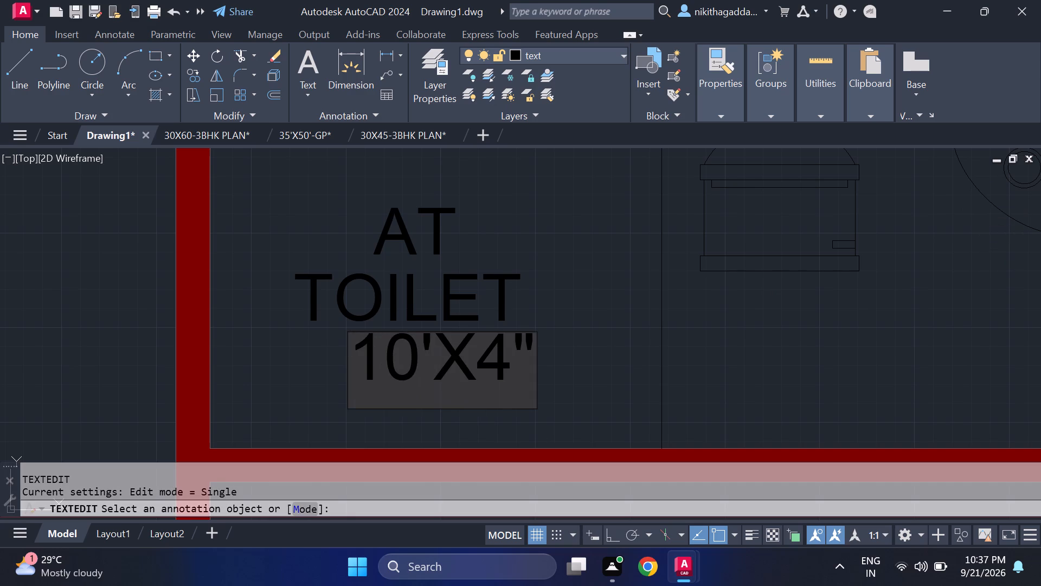
key("Return")
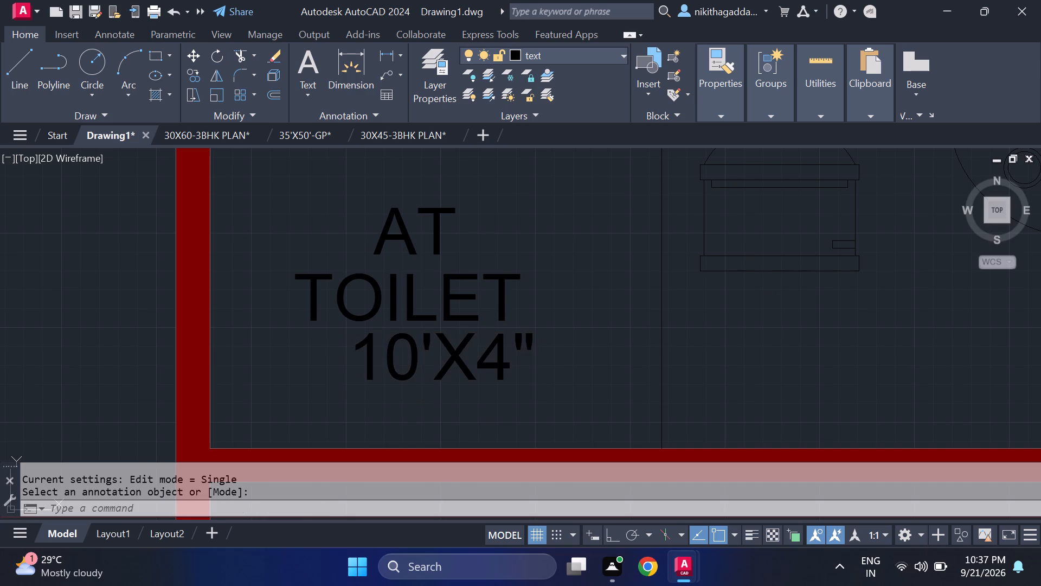
Correct the second dimension's inch mark to a foot mark so the second plan's toilet size reads 10'X4'.
scroll(518, 348, "down", 4)
middle_click_drag(551, 406, 554, 374)
scroll(554, 374, "down", 1)
scroll(515, 303, "up", 4)
middle_click_drag(632, 431, 597, 301)
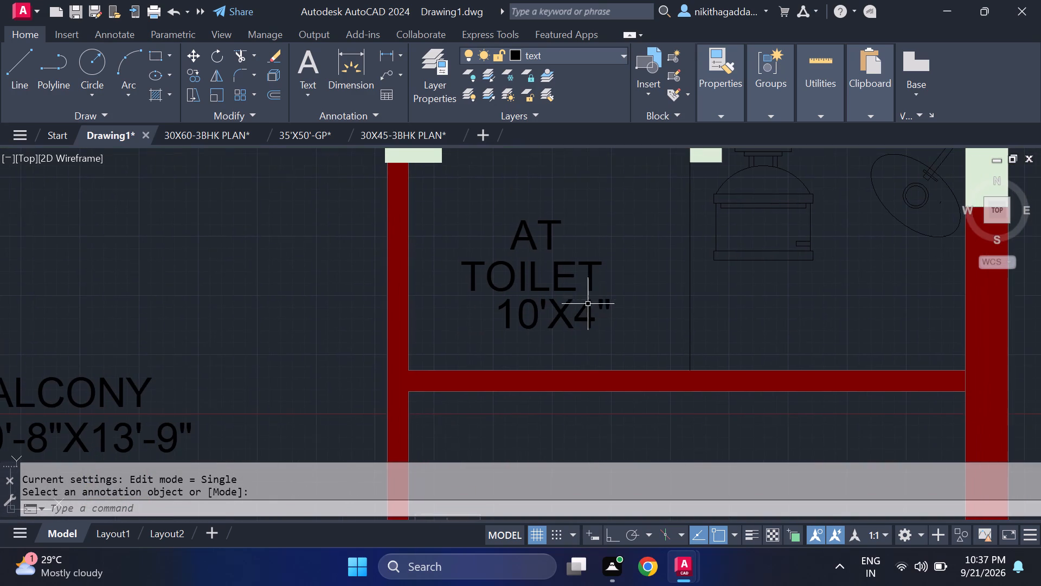
double_click(587, 313)
left_click(607, 309)
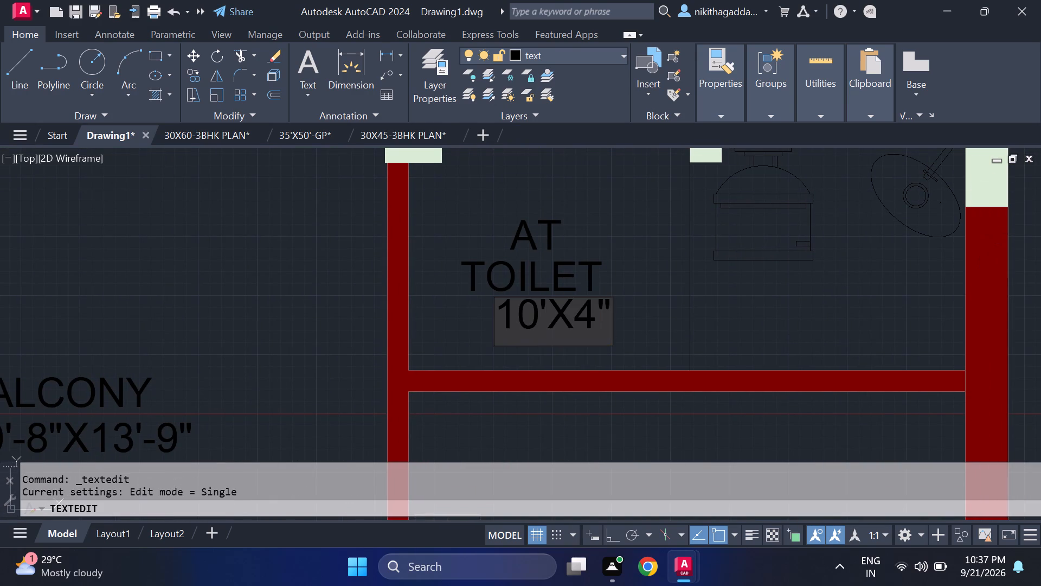
key("BackSpace")
key("apostrophe")
key("Return")
Review the second plan's rooms and labels from the balcony through the drawing room to the terrace and staircase.
scroll(597, 295, "down", 3)
middle_click_drag(630, 336, 629, 259)
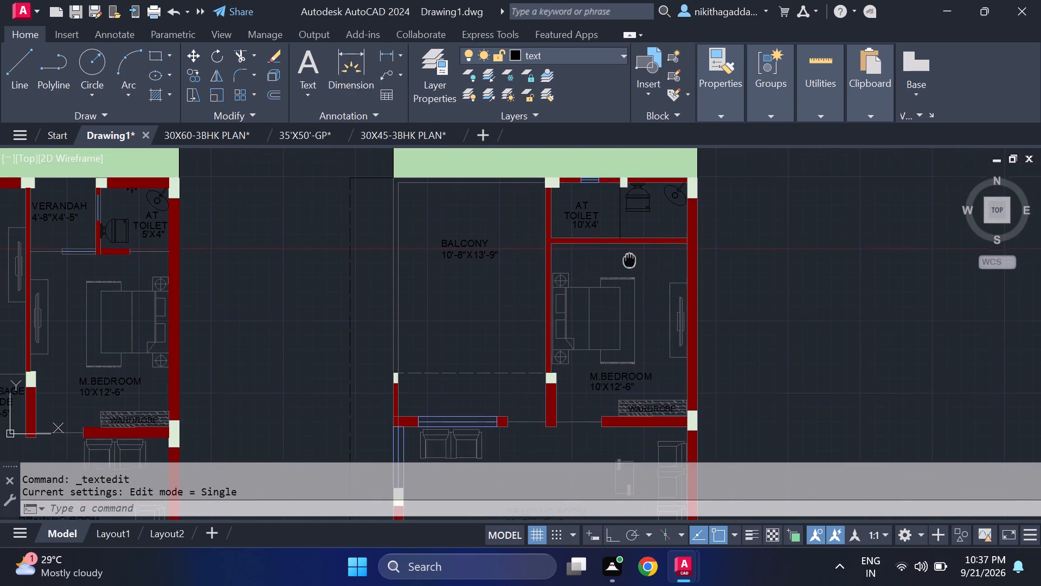
middle_click_drag(629, 259, 633, 204)
scroll(647, 310, "down", 1)
middle_click_drag(647, 311, 643, 193)
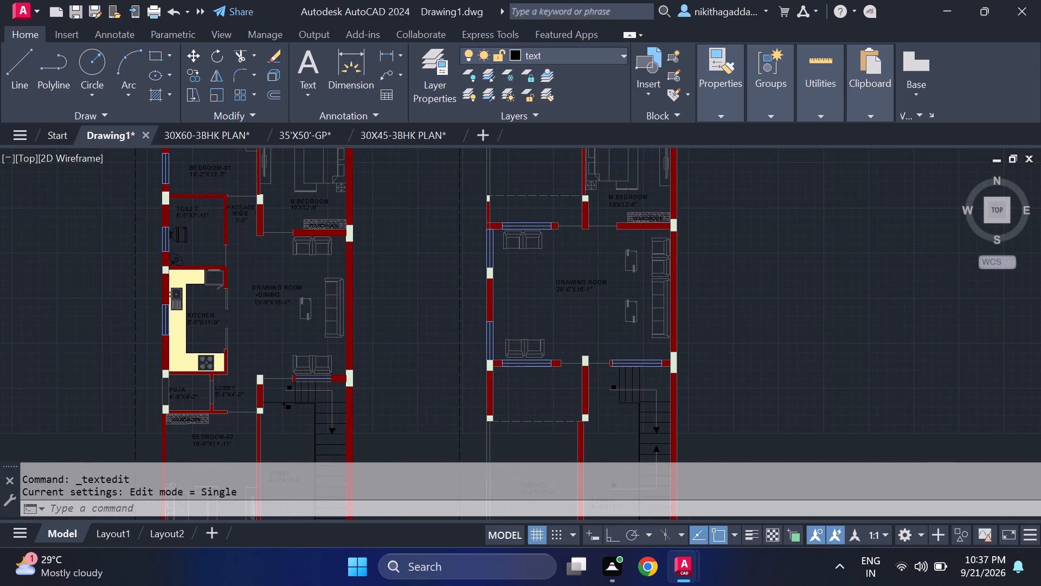
middle_click_drag(622, 313, 630, 191)
middle_click_drag(627, 315, 629, 228)
middle_click_drag(629, 272, 625, 317)
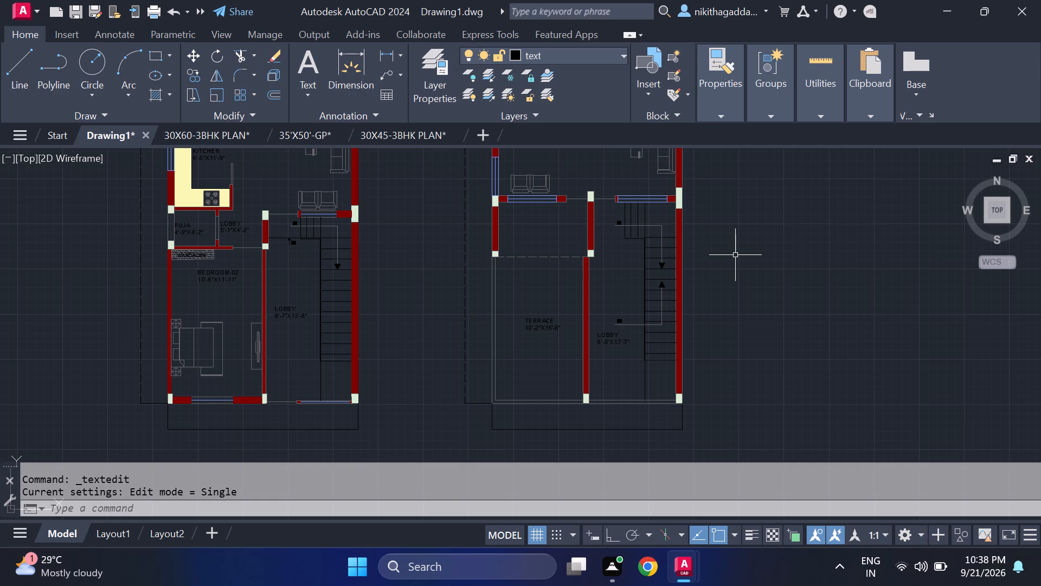
middle_click_drag(751, 247, 695, 309)
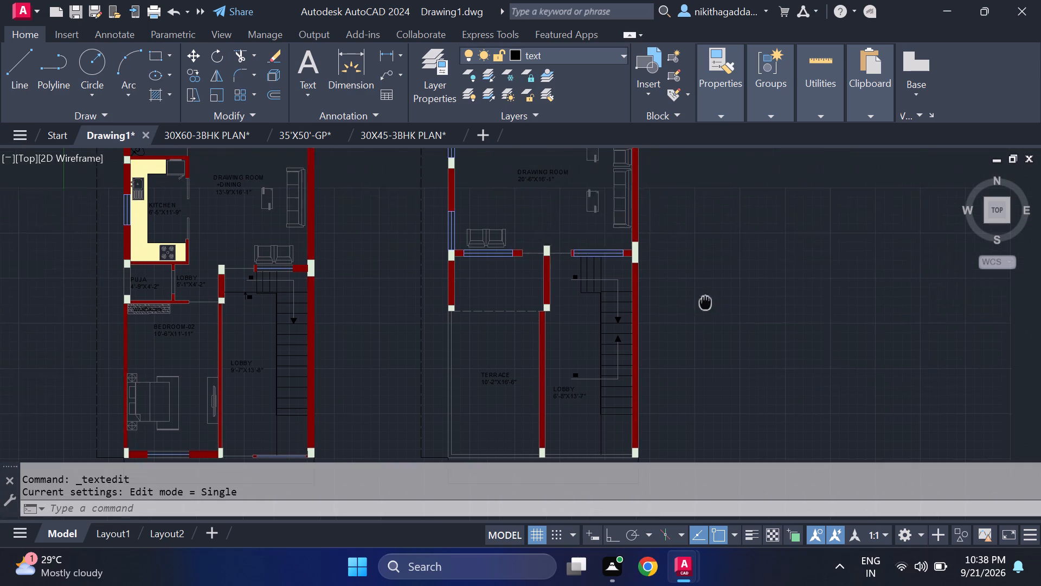
middle_click_drag(695, 309, 655, 320)
Change the lawn layer's color to index color 102.
left_click(606, 57)
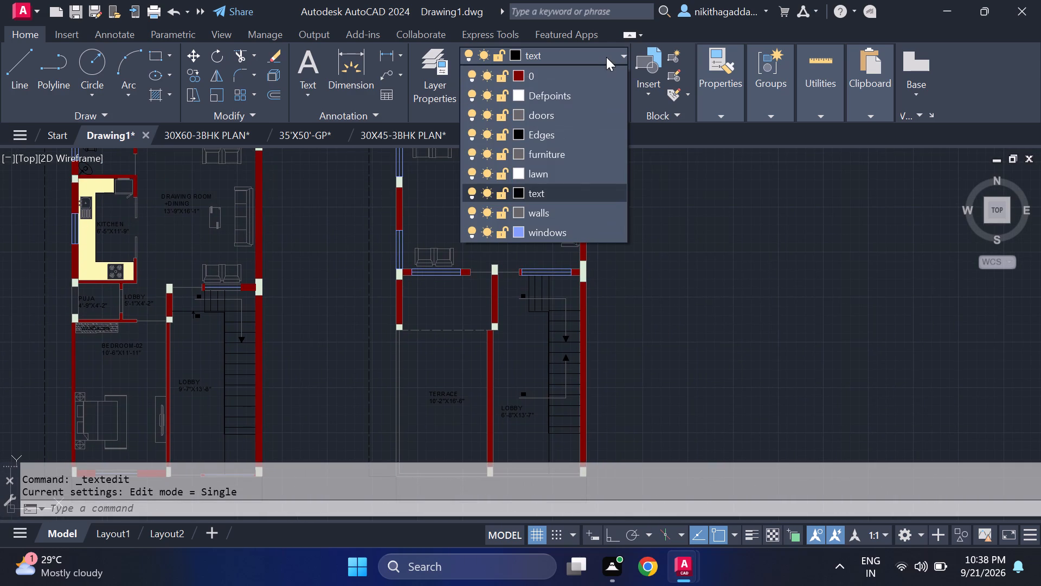
left_click(520, 173)
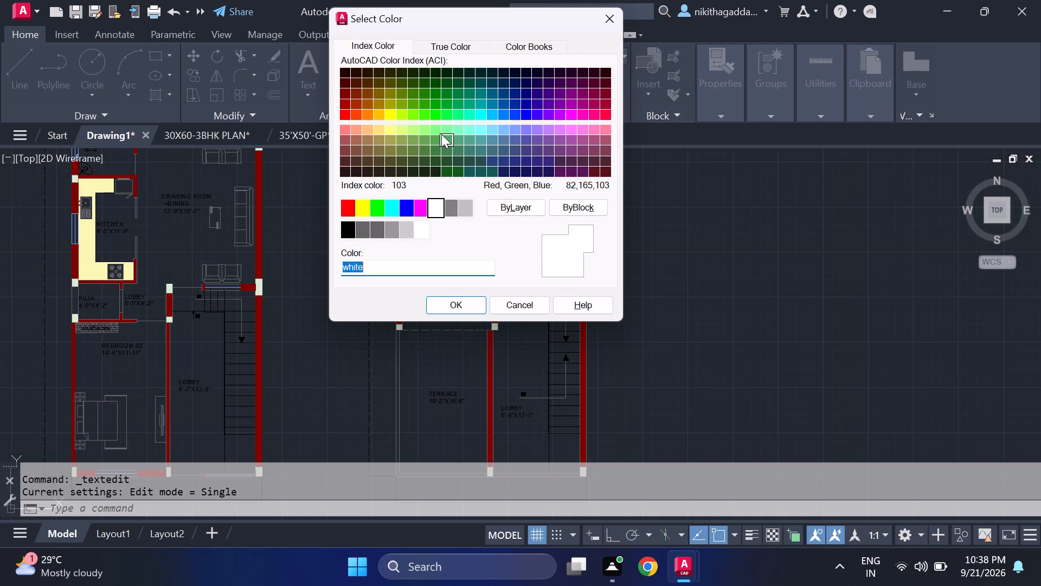
left_click(444, 106)
left_click(470, 303)
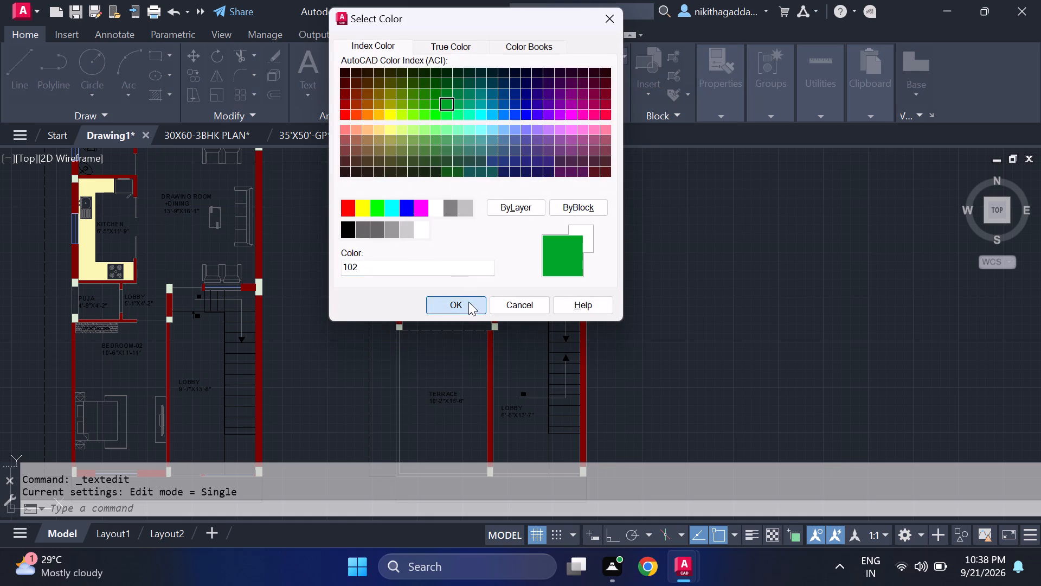
Make the lawn layer current and insert a "Trees - Imperial" block in the empty space beside the second plan.
left_click(580, 48)
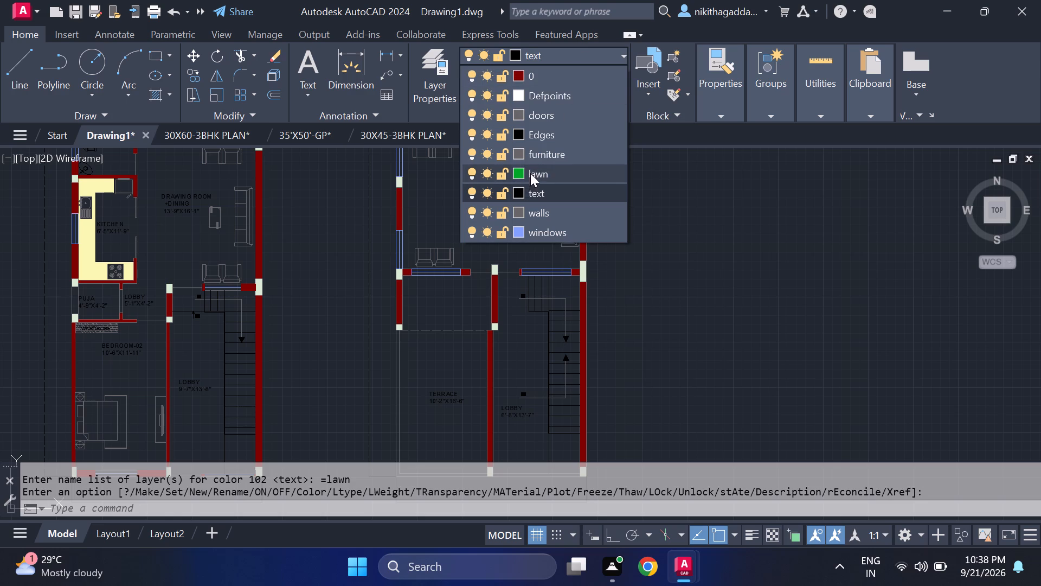
left_click(536, 169)
type("TP")
key("Return")
left_click_drag(690, 313, 839, 306)
left_click(778, 65)
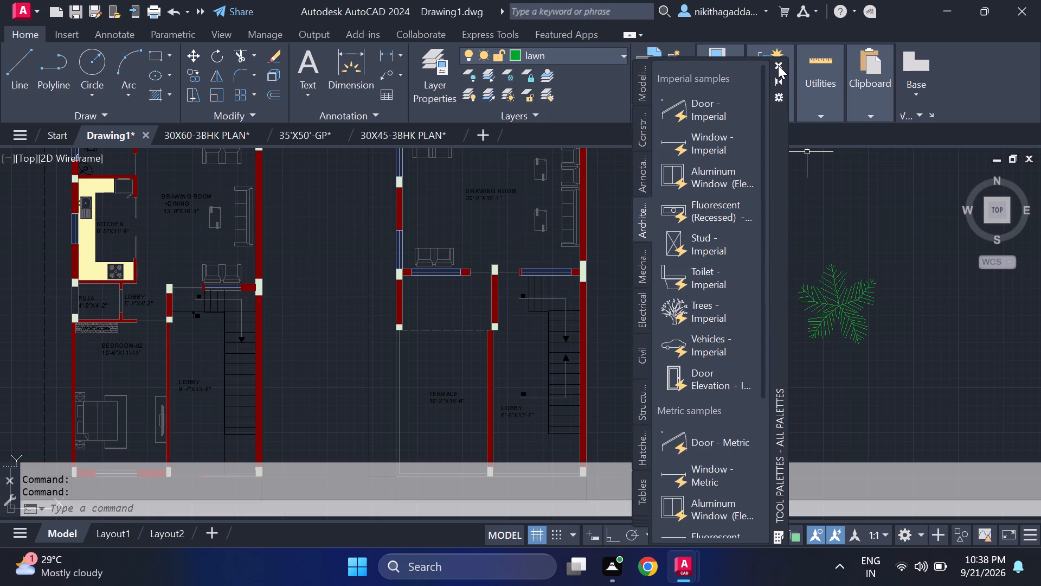
Scale the inserted tree down about its center to less than half its size.
left_click(882, 272)
left_click(777, 359)
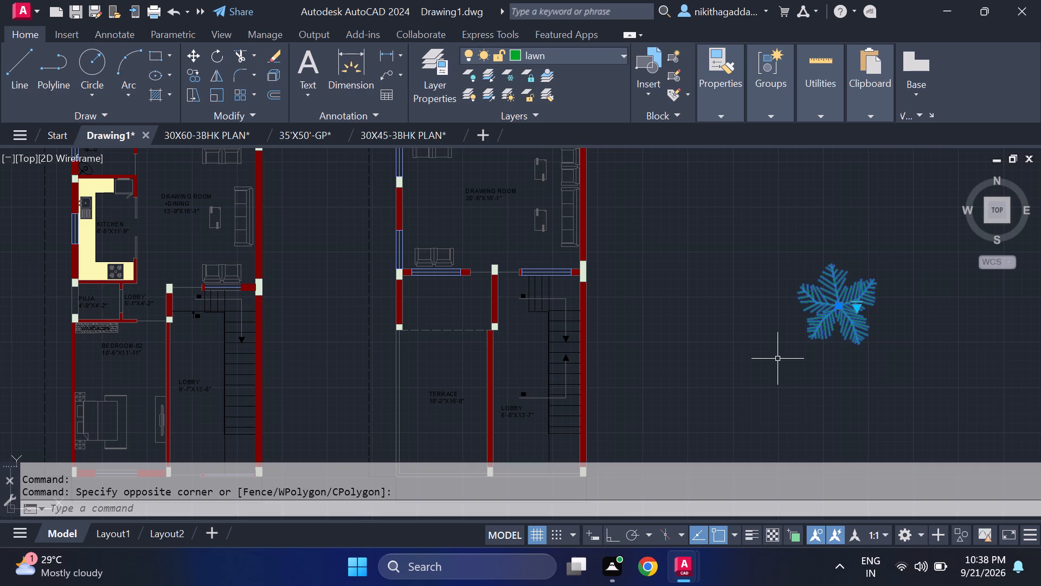
key("s")
type("CAKE")
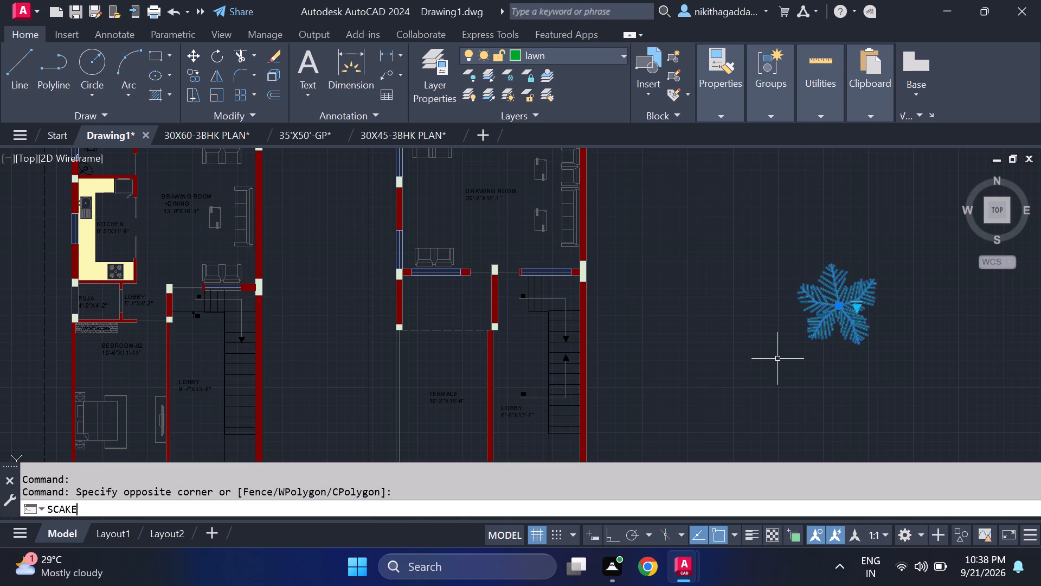
key("Return")
type("SCAKE")
key("BackSpace")
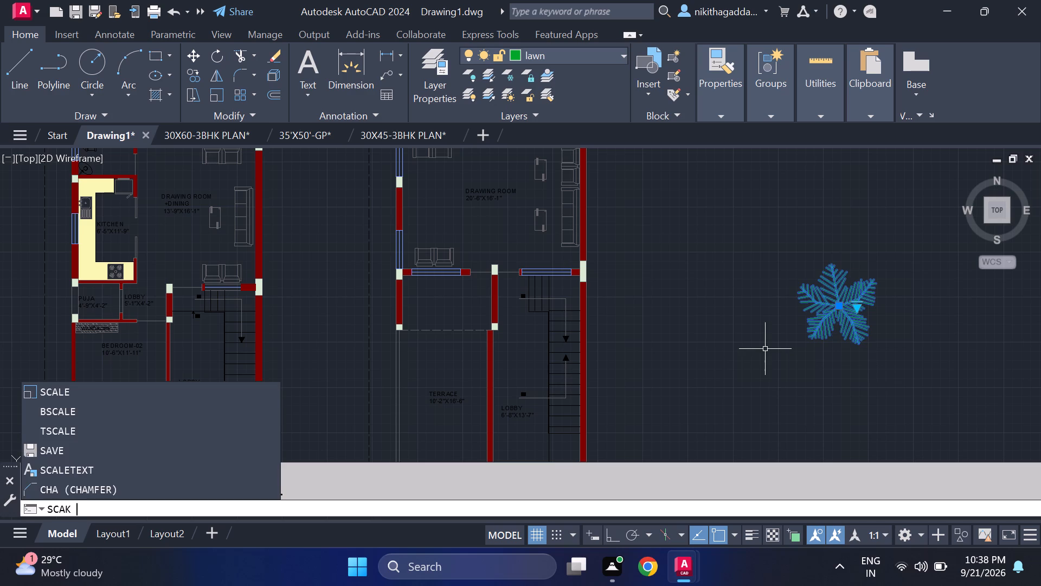
key("BackSpace")
type("LE'")
key("Return")
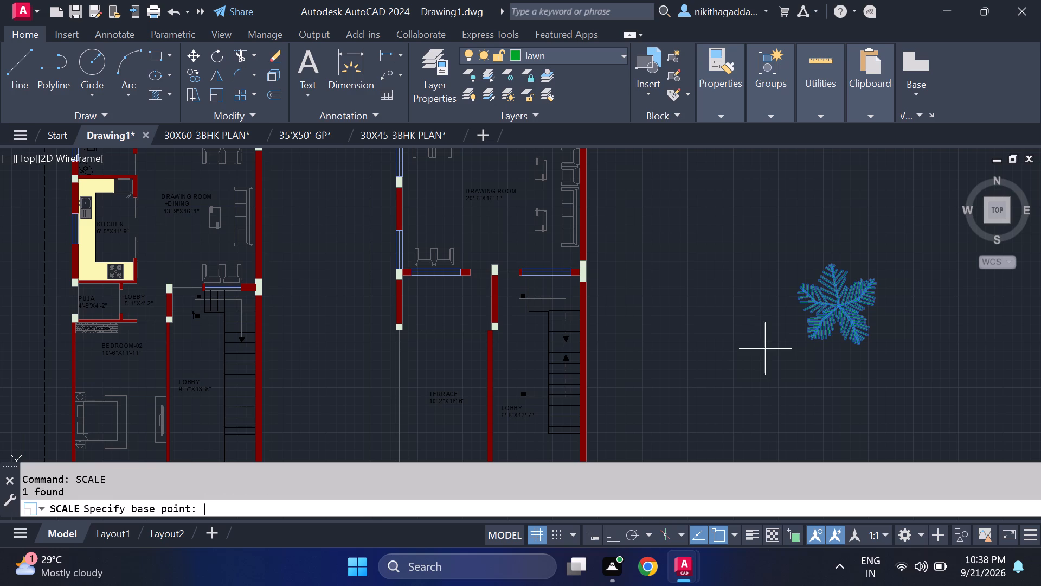
left_click(836, 307)
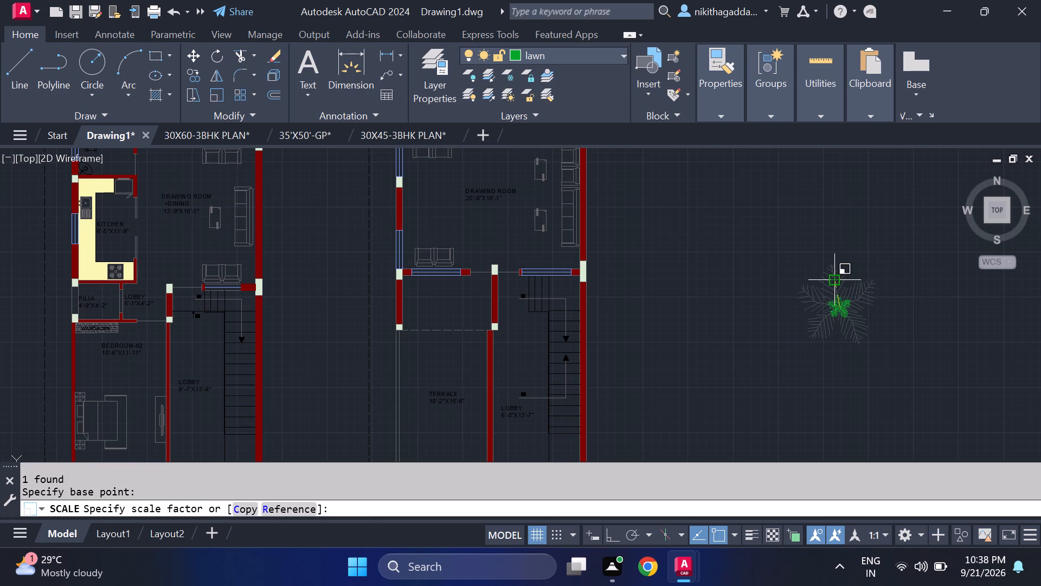
left_click(836, 268)
Copy the scaled-down tree from its center into the second plan's balcony, near the lower end of the outer left edge.
left_click_drag(855, 270, 855, 275)
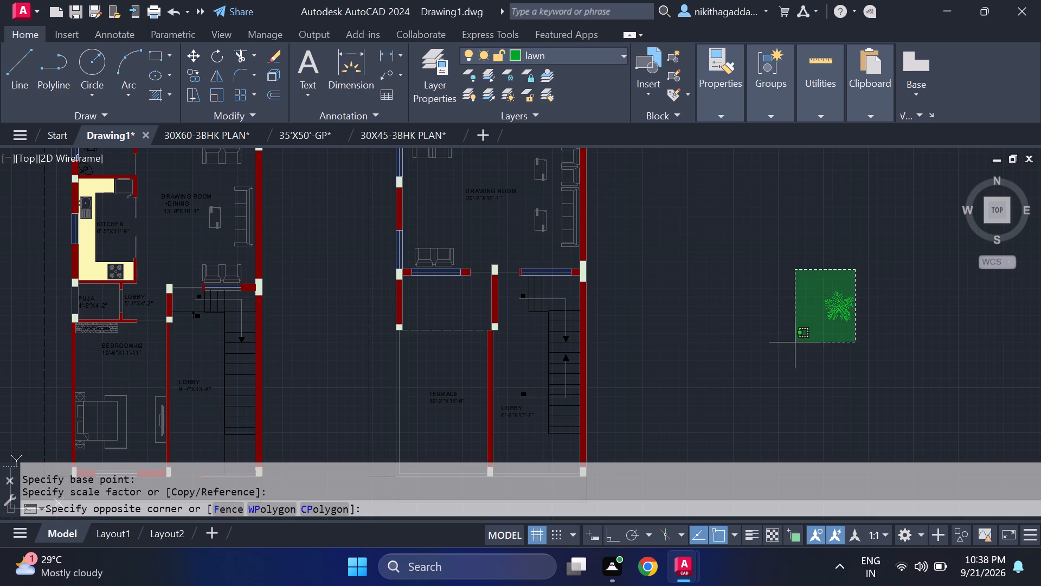
left_click(783, 353)
type("CI")
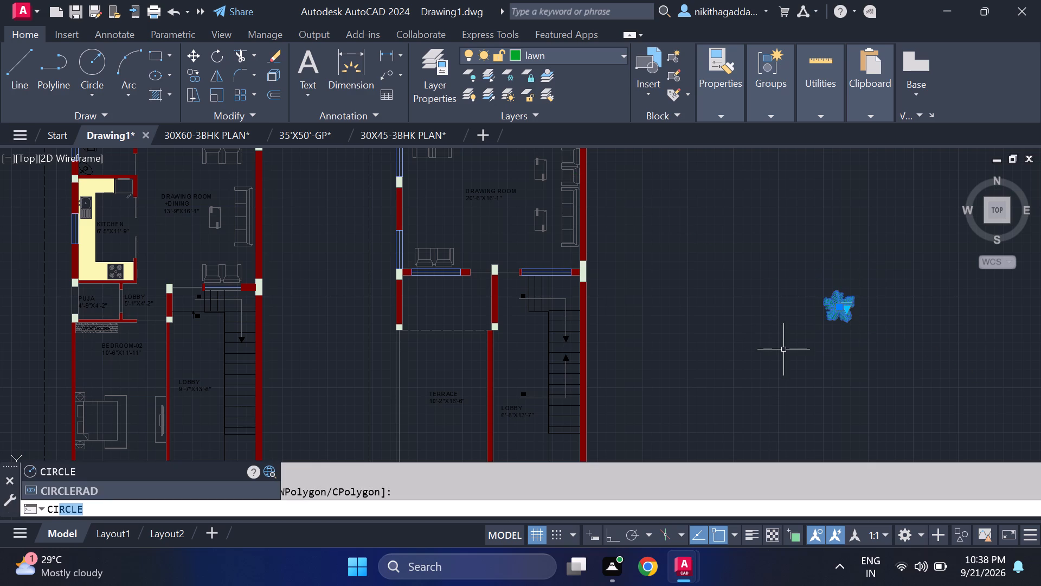
key("BackSpace")
key("BackSpace")
key("o")
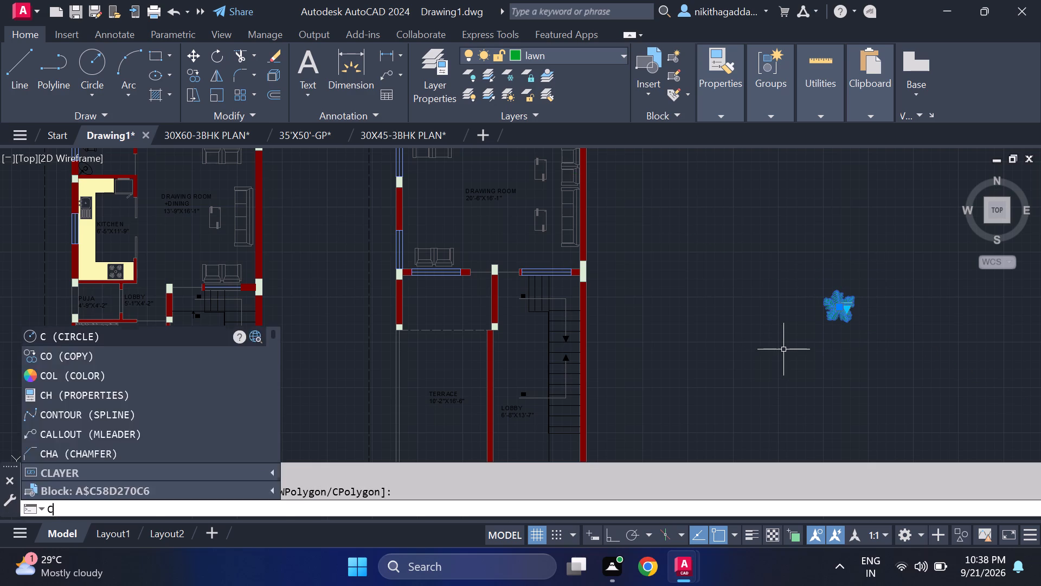
key("Return")
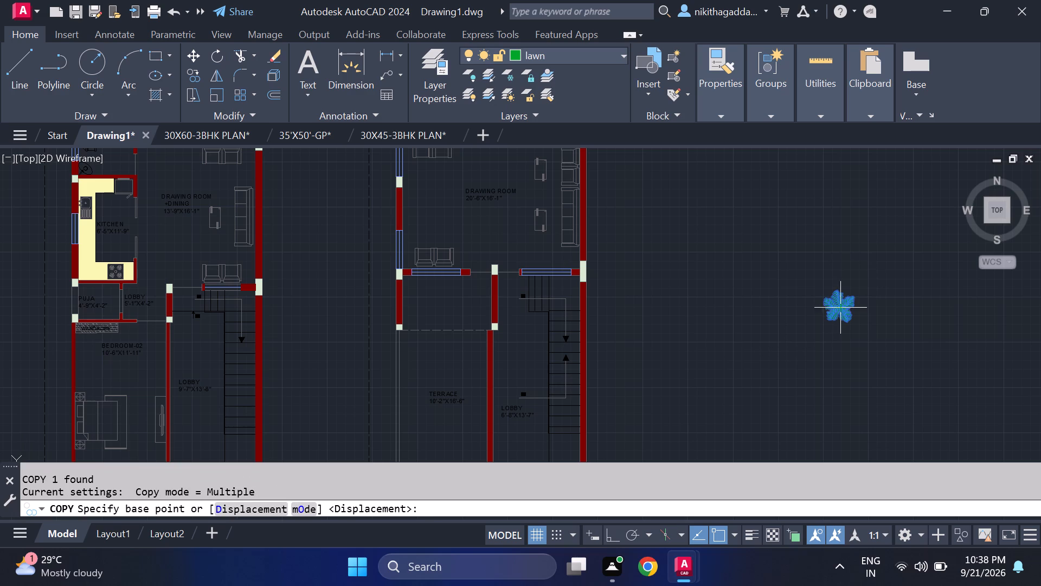
left_click(840, 308)
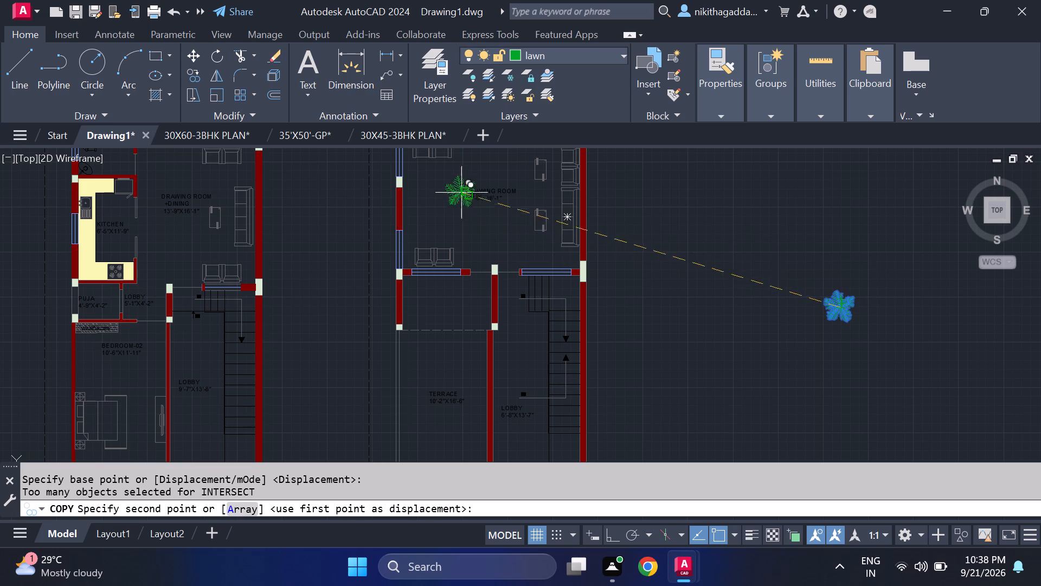
middle_click_drag(466, 264, 491, 305)
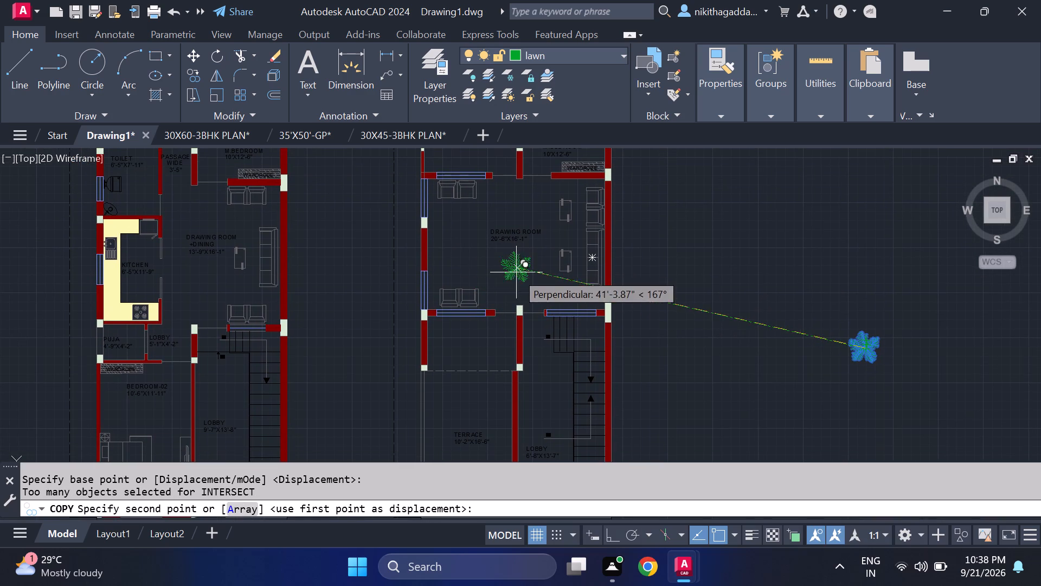
scroll(561, 288, "up", 1)
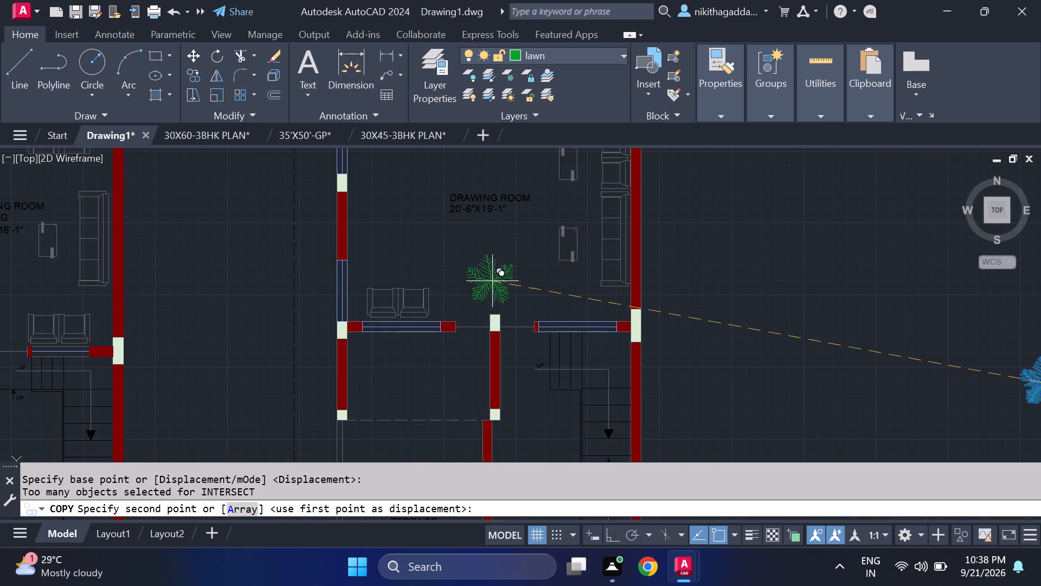
middle_click_drag(466, 255, 482, 354)
middle_click_drag(460, 211, 500, 410)
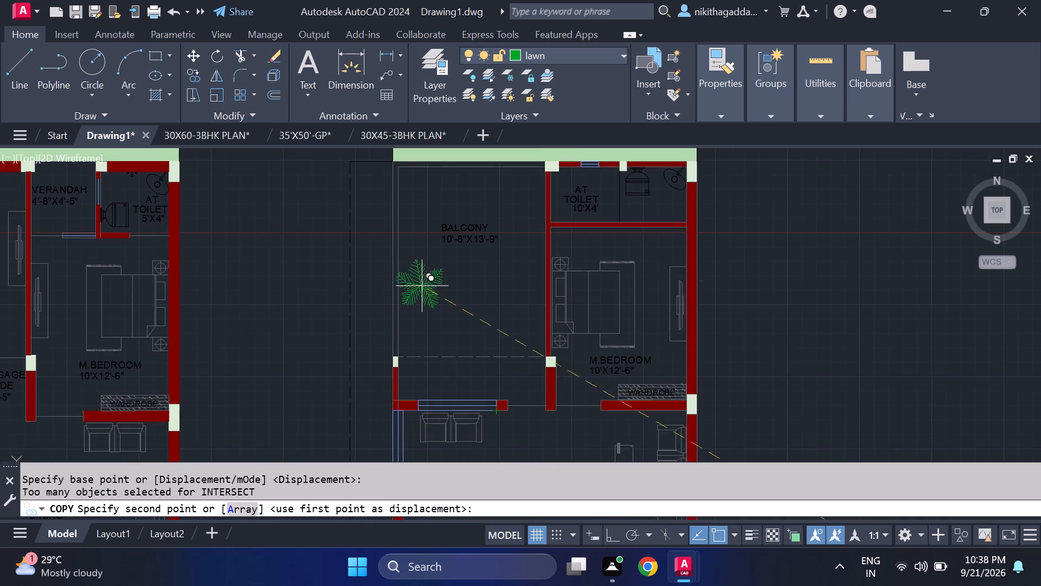
scroll(426, 309, "up", 1)
left_click(428, 340)
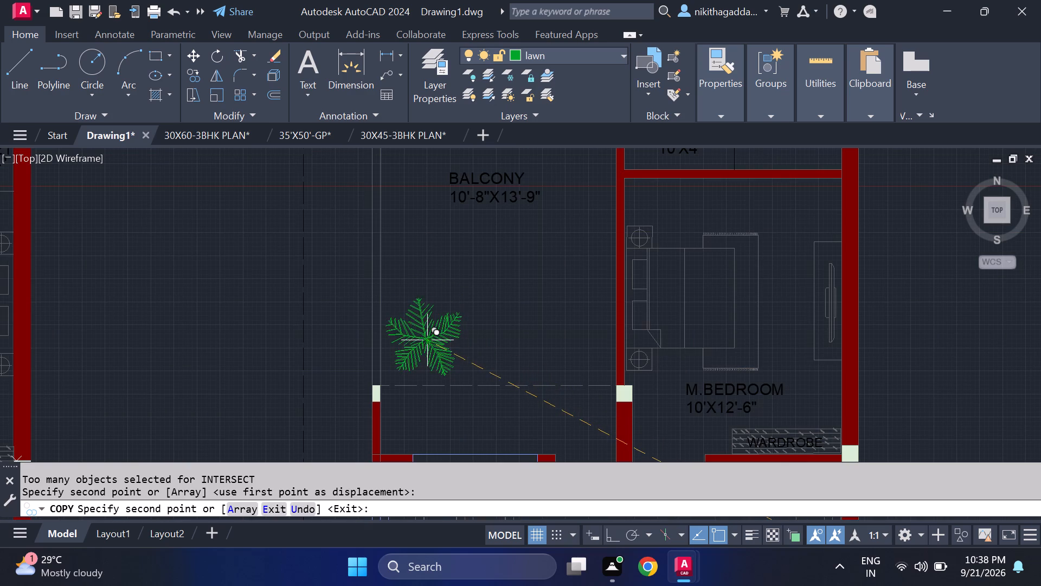
Place three more tree copies in the balcony: two further up the left edge and one beside the topmost.
middle_click_drag(442, 253, 457, 319)
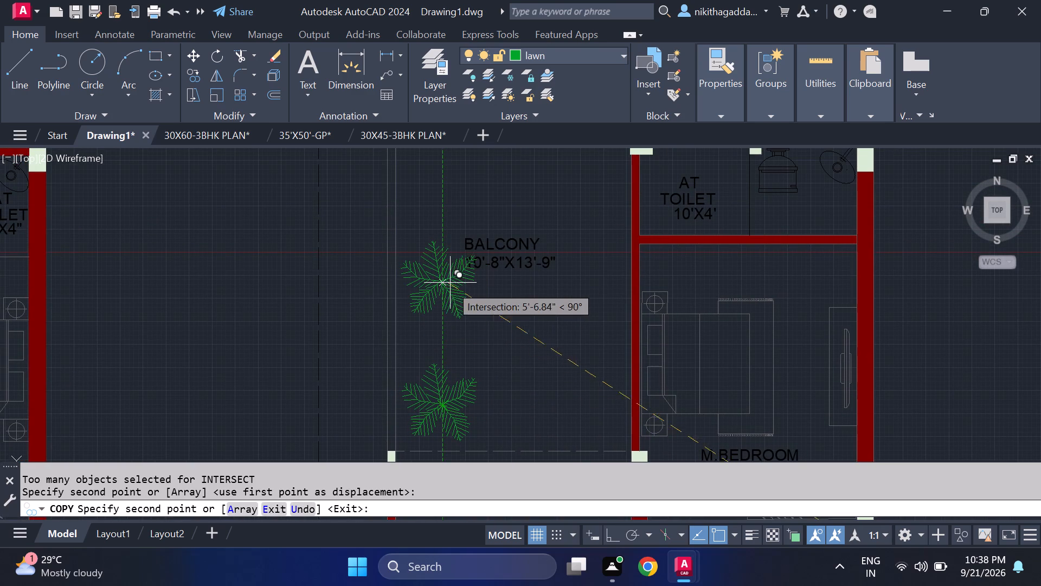
left_click(445, 300)
middle_click_drag(447, 212, 461, 315)
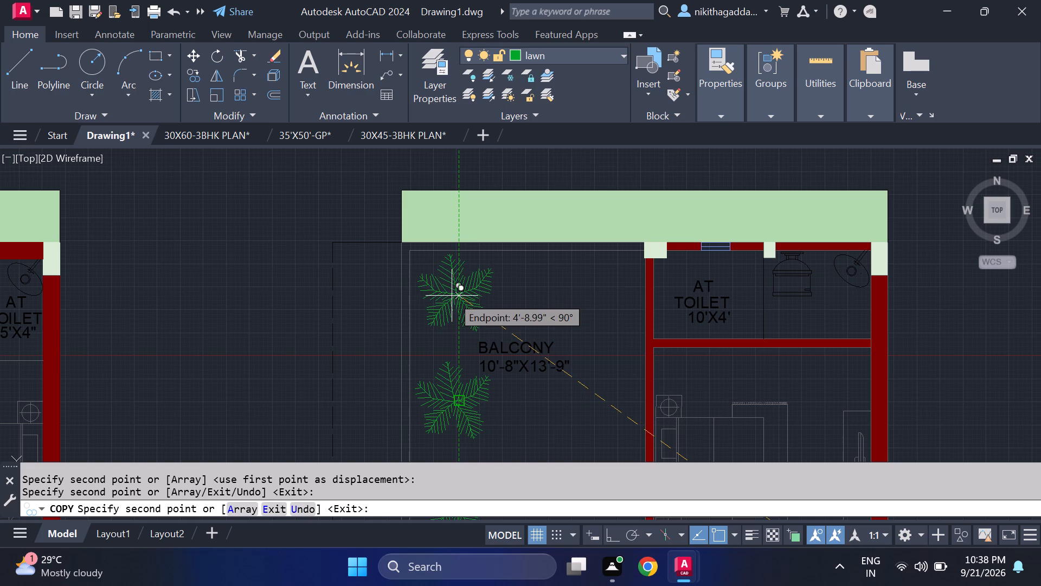
left_click(452, 296)
middle_click_drag(558, 278, 556, 174)
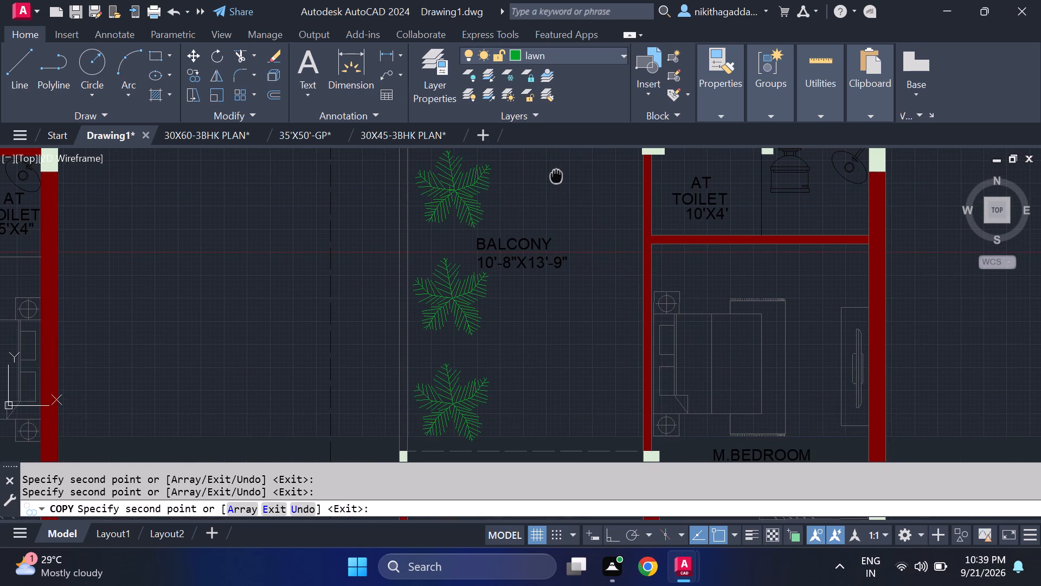
middle_click_drag(556, 174, 557, 219)
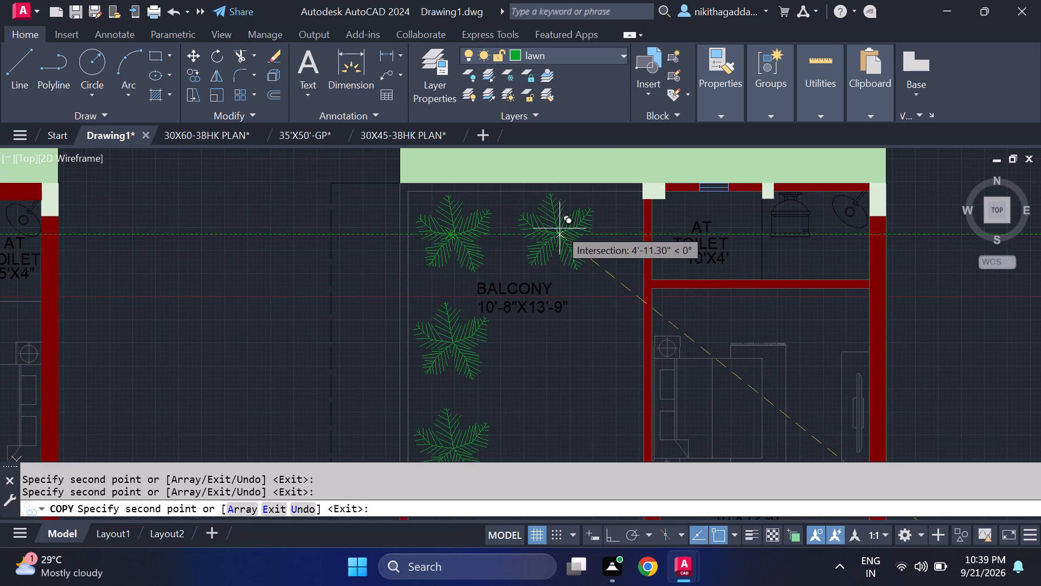
left_click(562, 224)
Place two tree copies in the second plan's terrace, one below the other along the upper left edge.
scroll(671, 278, "down", 2)
middle_click_drag(875, 384, 827, 252)
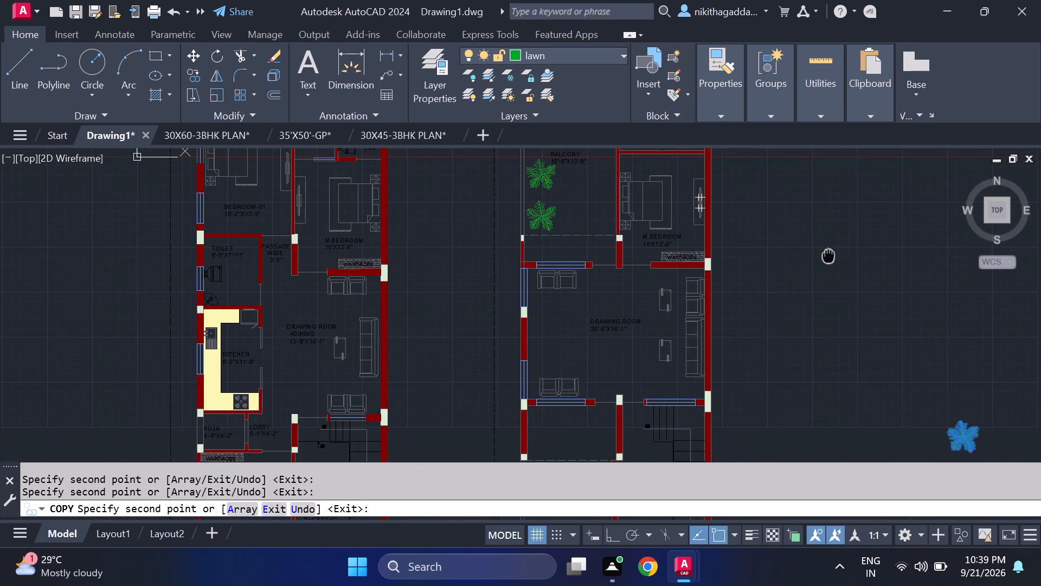
middle_click_drag(827, 252, 718, 230)
middle_click(718, 230)
middle_click_drag(718, 230, 714, 203)
middle_click_drag(680, 319, 727, 170)
middle_click_drag(698, 313, 714, 218)
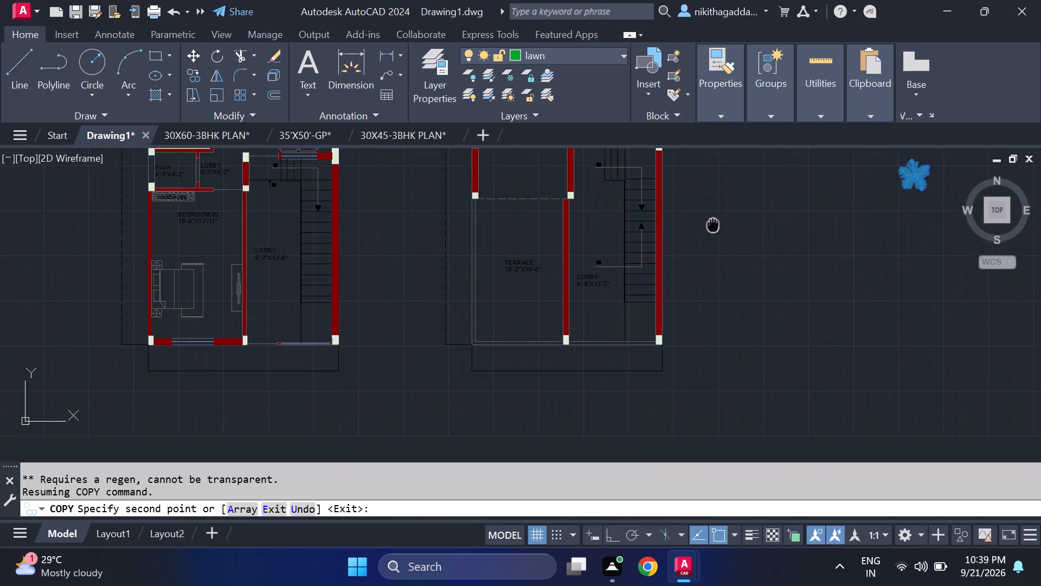
middle_click_drag(714, 218, 727, 183)
scroll(505, 188, "up", 2)
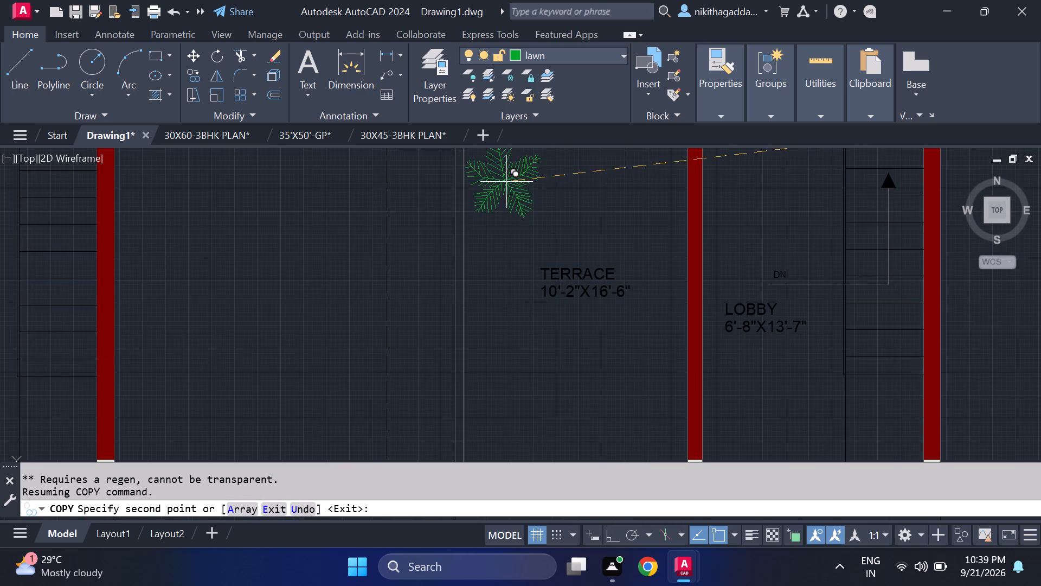
middle_click_drag(506, 188, 515, 209)
middle_click_drag(515, 198, 517, 212)
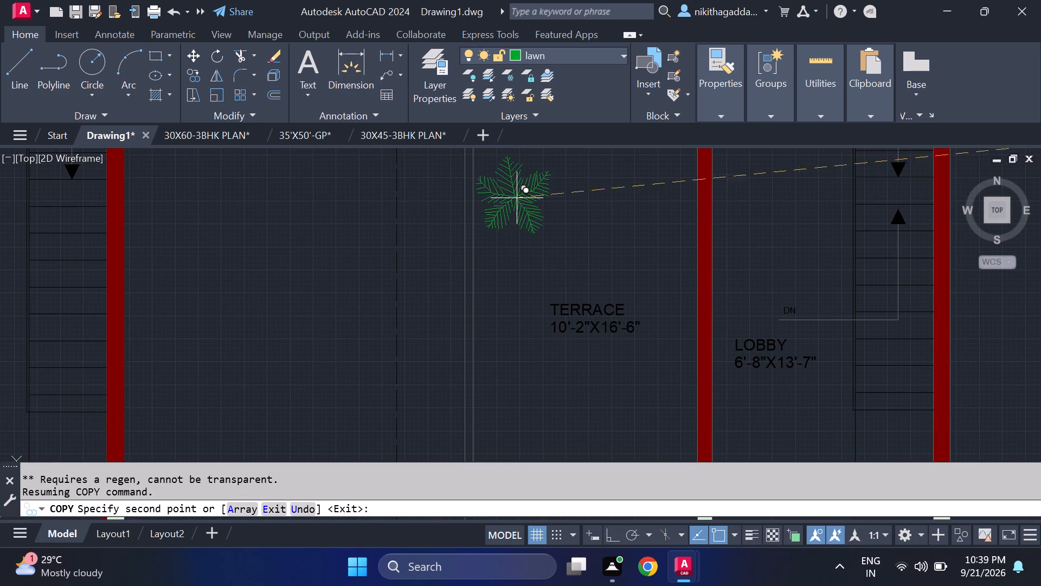
middle_click_drag(518, 198, 522, 225)
left_click(522, 221)
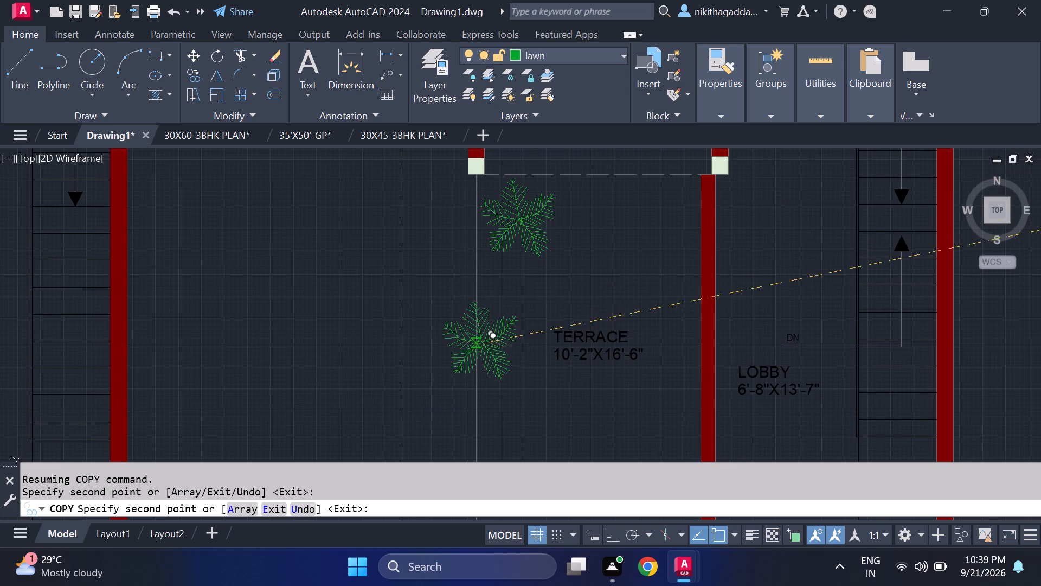
left_click(513, 315)
Place three more tree copies in the terrace: two down the left edge and one beside the lowest, ending the copying.
middle_click_drag(509, 407, 511, 384)
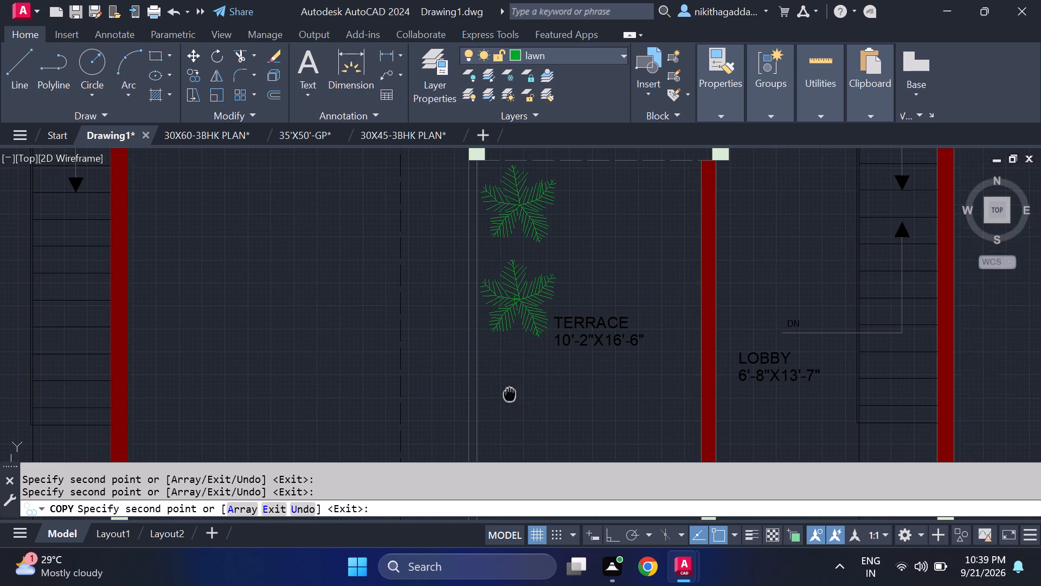
middle_click_drag(511, 384, 538, 278)
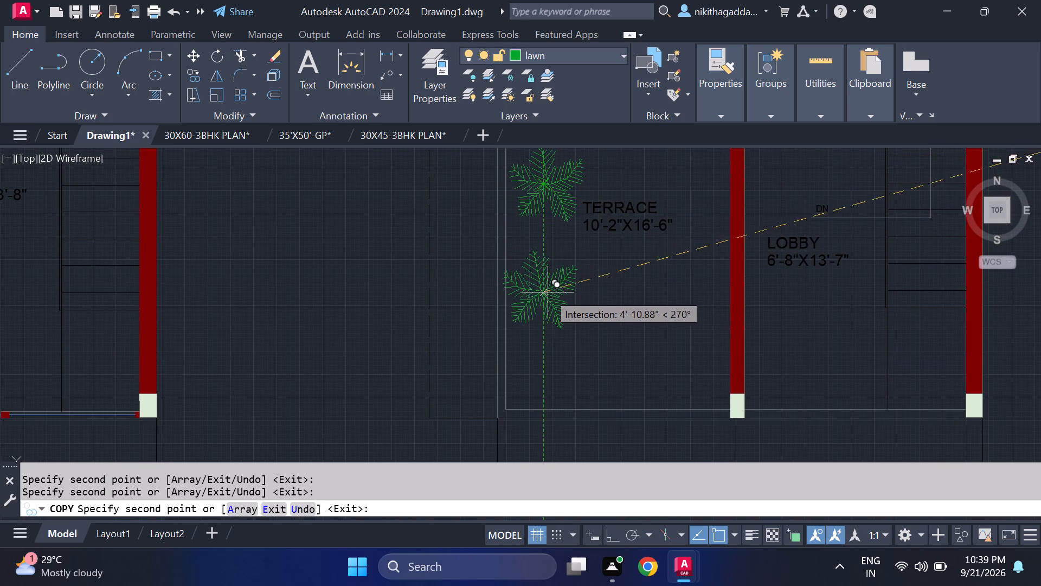
left_click(551, 279)
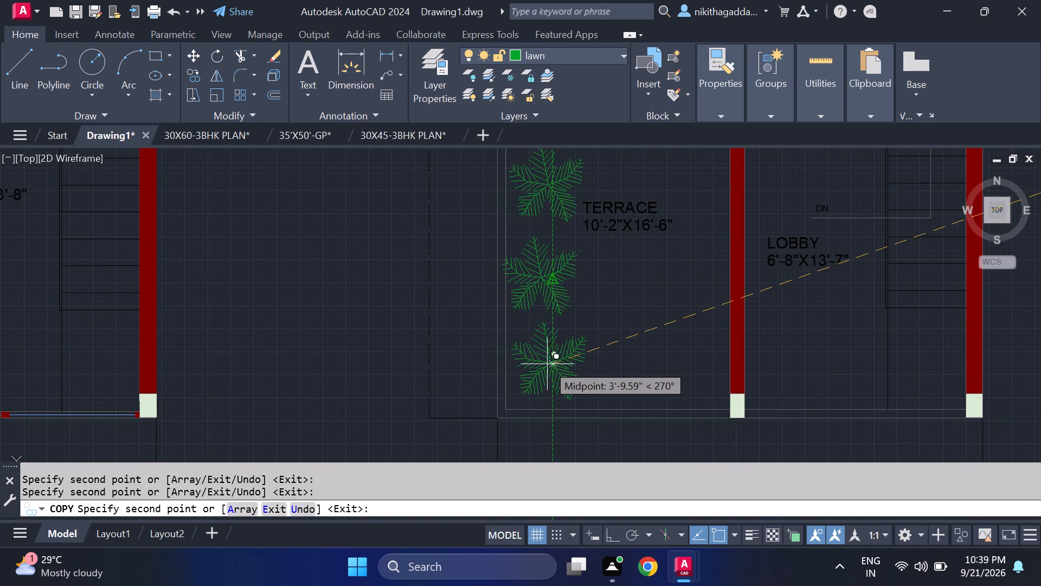
left_click(542, 370)
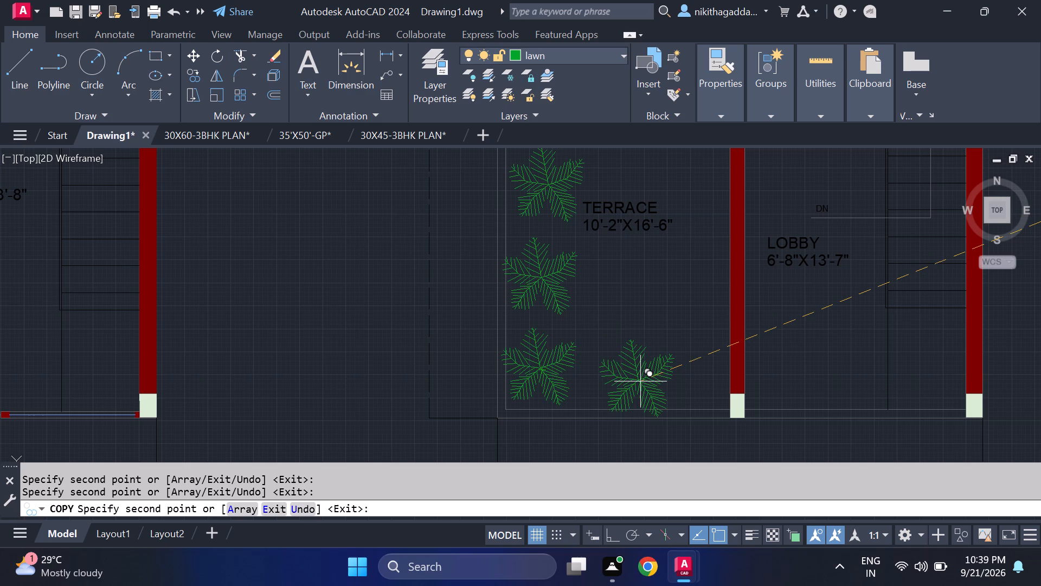
left_click(647, 366)
scroll(767, 316, "down", 1)
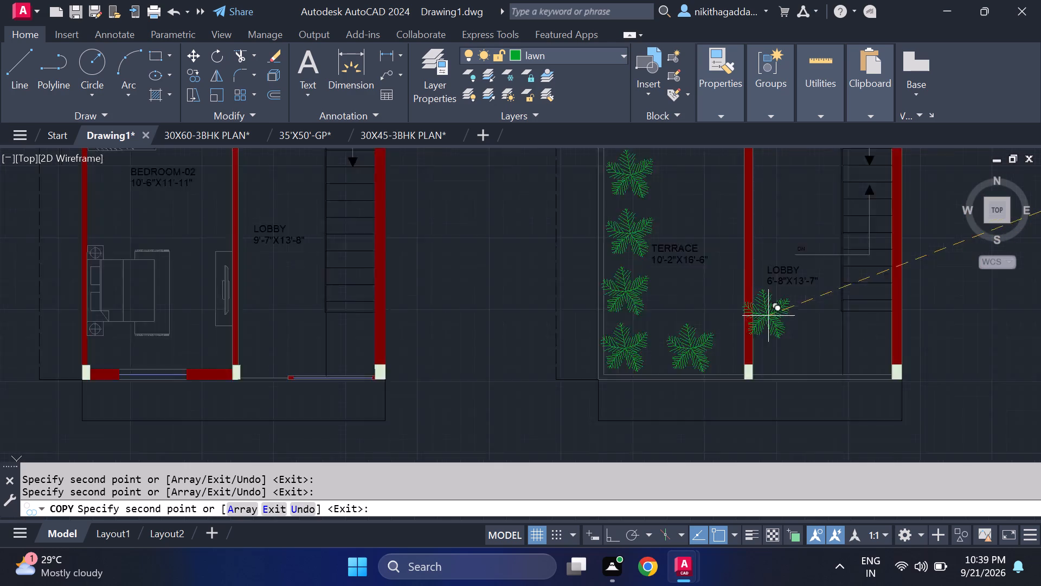
scroll(768, 316, "down", 2)
key("Escape")
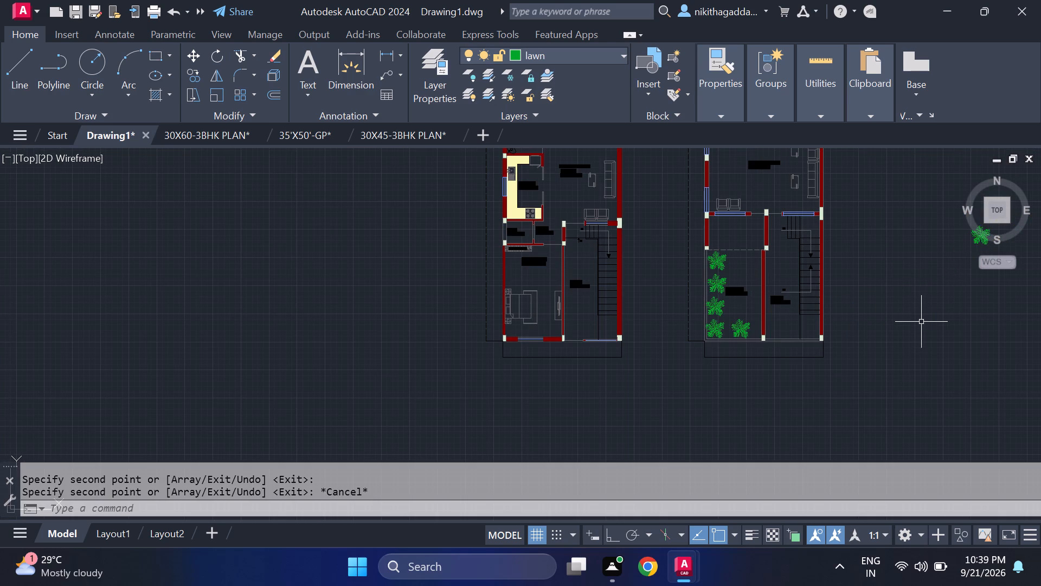
Move the terrace's lower-left corner tree slightly inward, away from the outer edge.
scroll(719, 342, "up", 3)
left_click(735, 268)
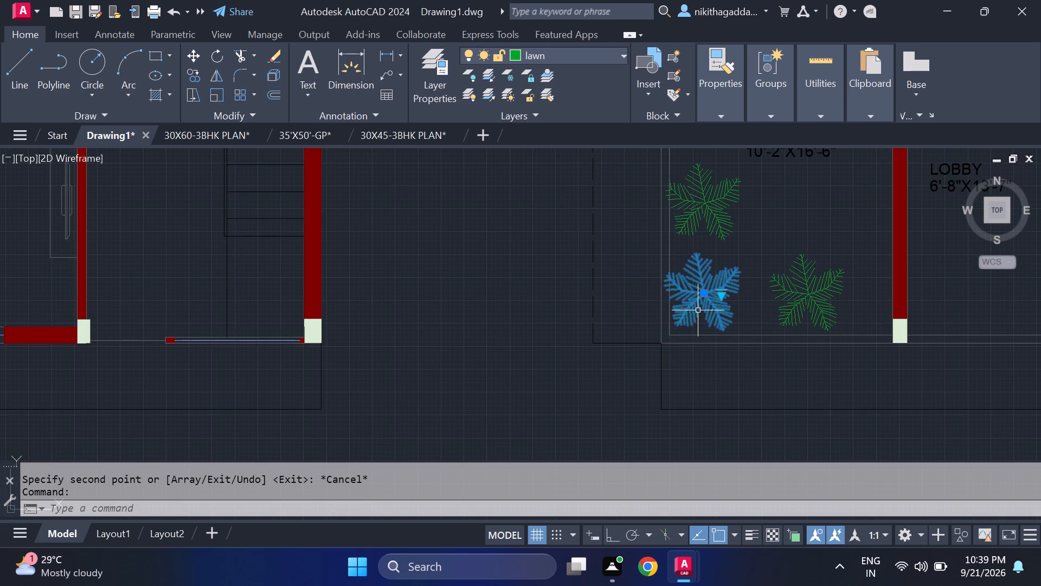
key("m")
key("Return")
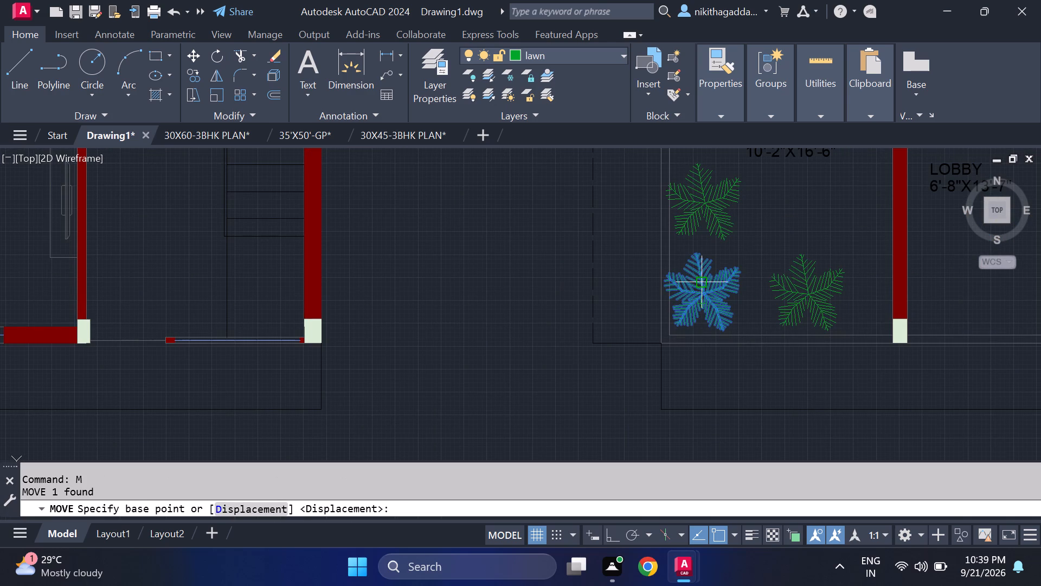
left_click(708, 289)
left_click(722, 288)
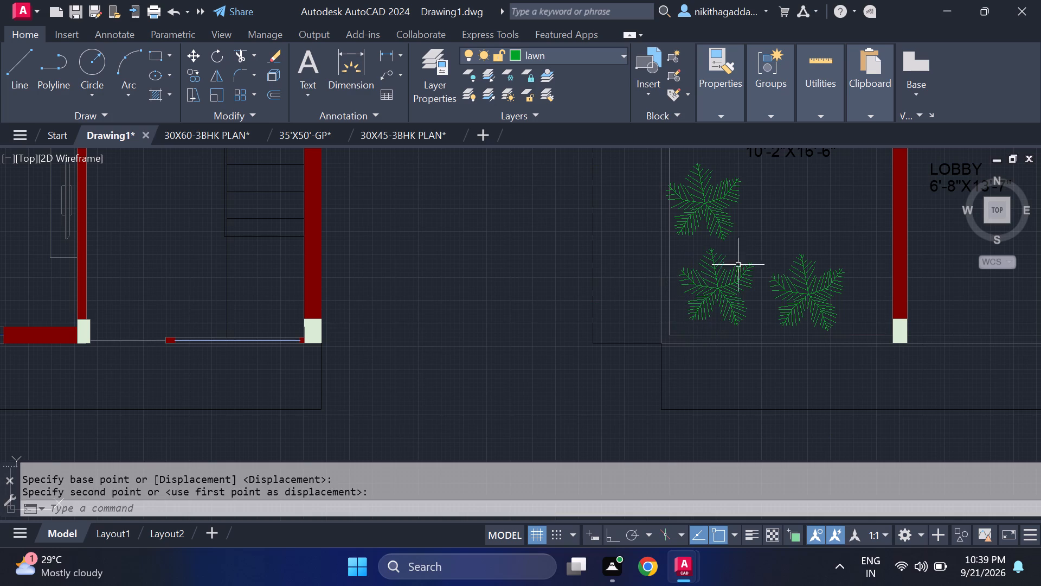
Move the terrace tree directly above the corner one slightly inward and up.
left_click_drag(729, 186, 722, 191)
key("m")
key("Return")
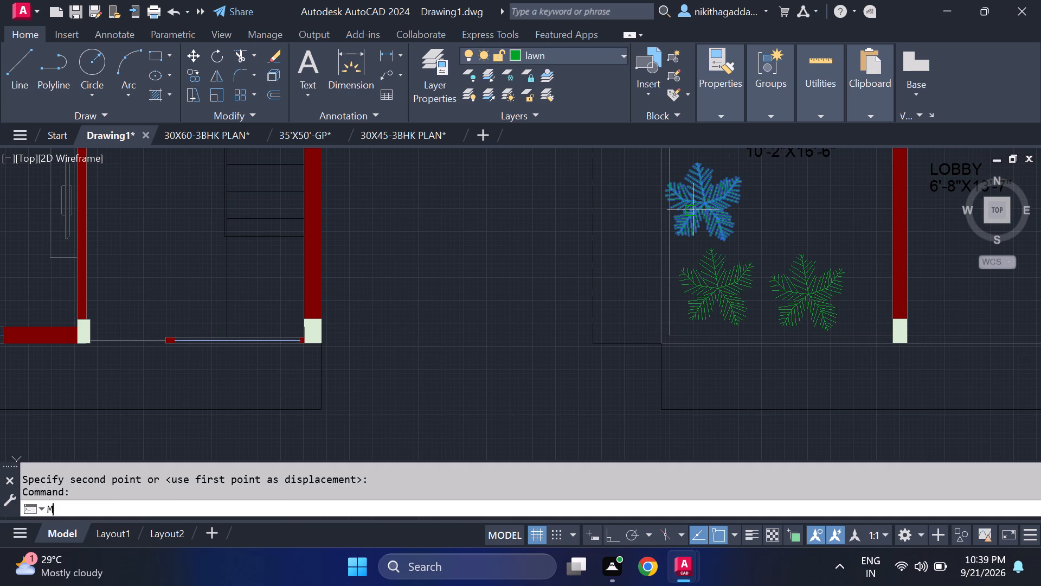
left_click(702, 206)
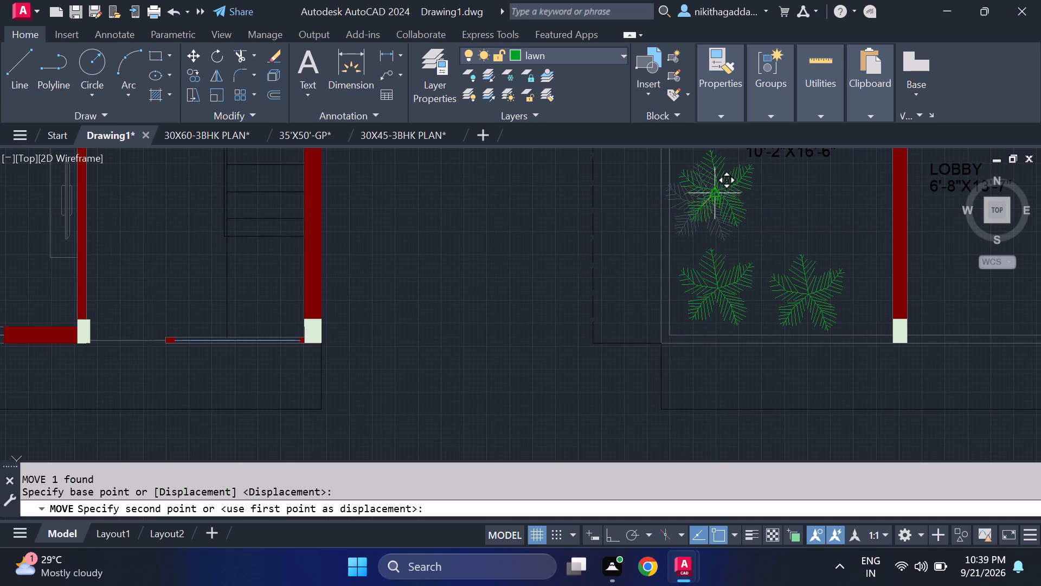
left_click(711, 191)
Scale the spare tree standing outside the second plan down to about half its size, about its centre.
scroll(729, 196, "down", 2)
middle_click_drag(733, 202, 717, 278)
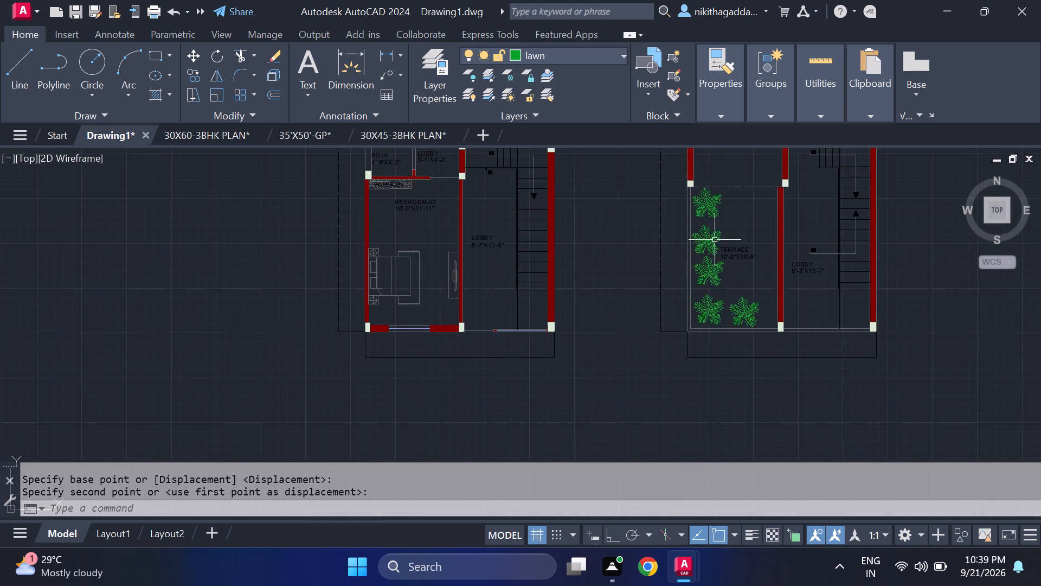
scroll(715, 239, "up", 1)
scroll(741, 245, "down", 1)
middle_click_drag(783, 262, 529, 446)
scroll(581, 358, "down", 1)
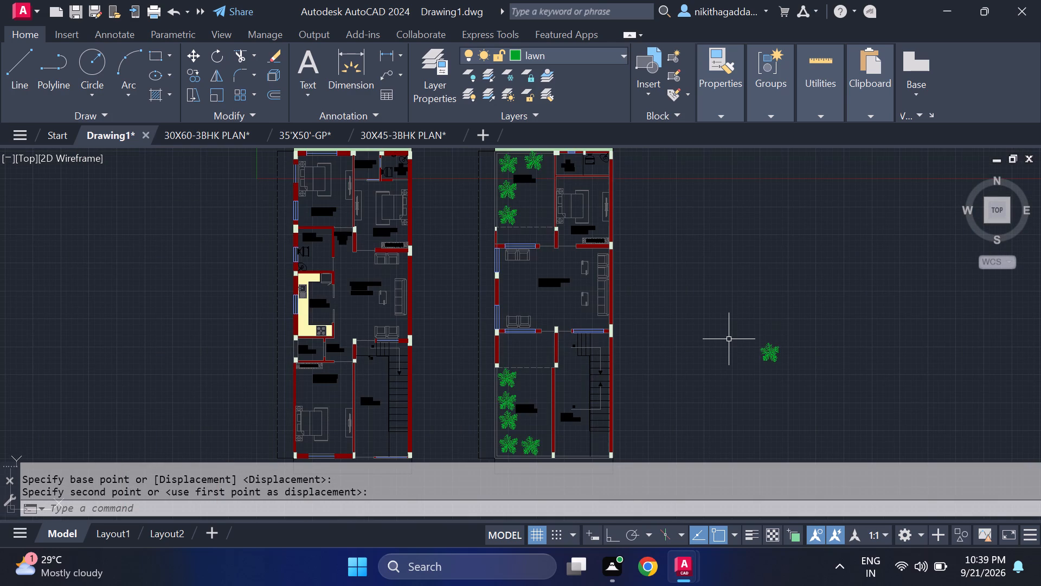
left_click(857, 317)
left_click(734, 401)
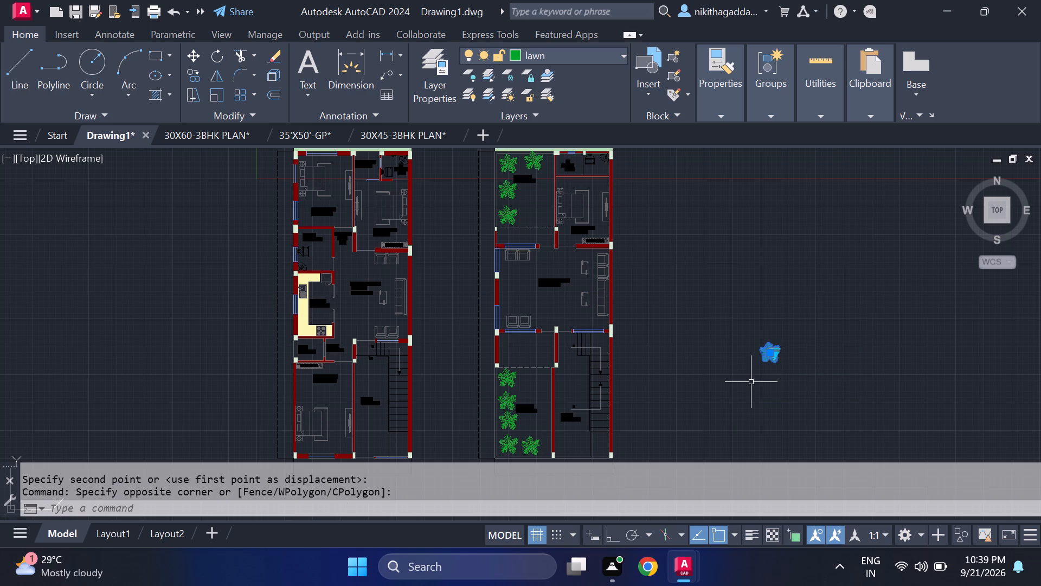
type("SCAKLE")
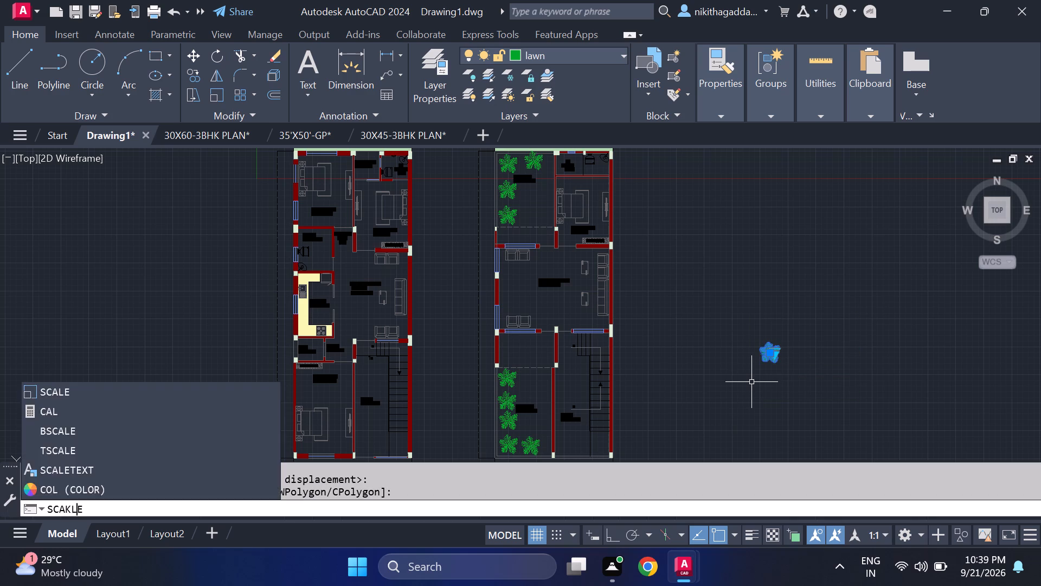
key("Return")
scroll(775, 360, "up", 2)
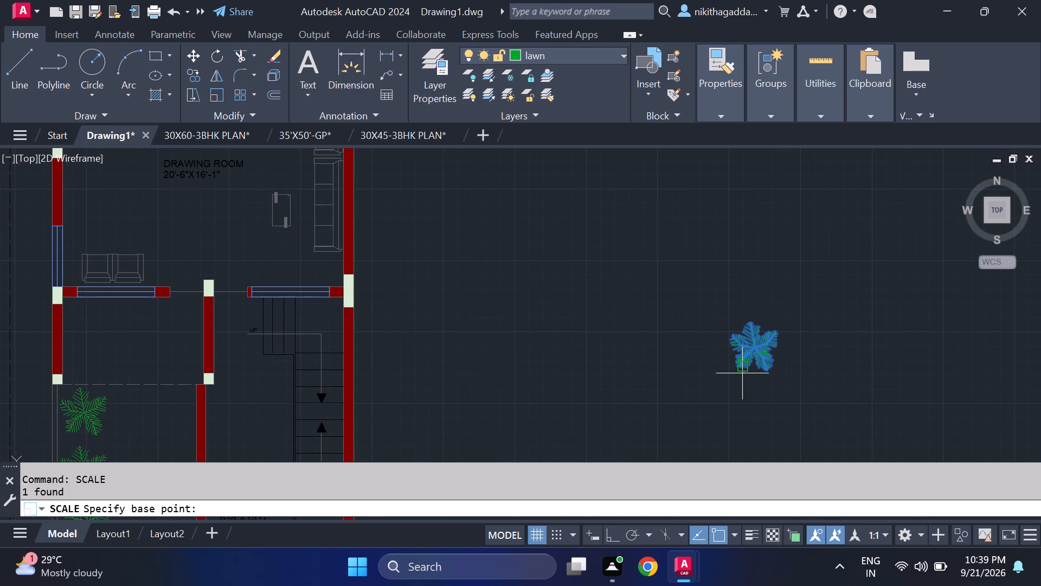
left_click(752, 343)
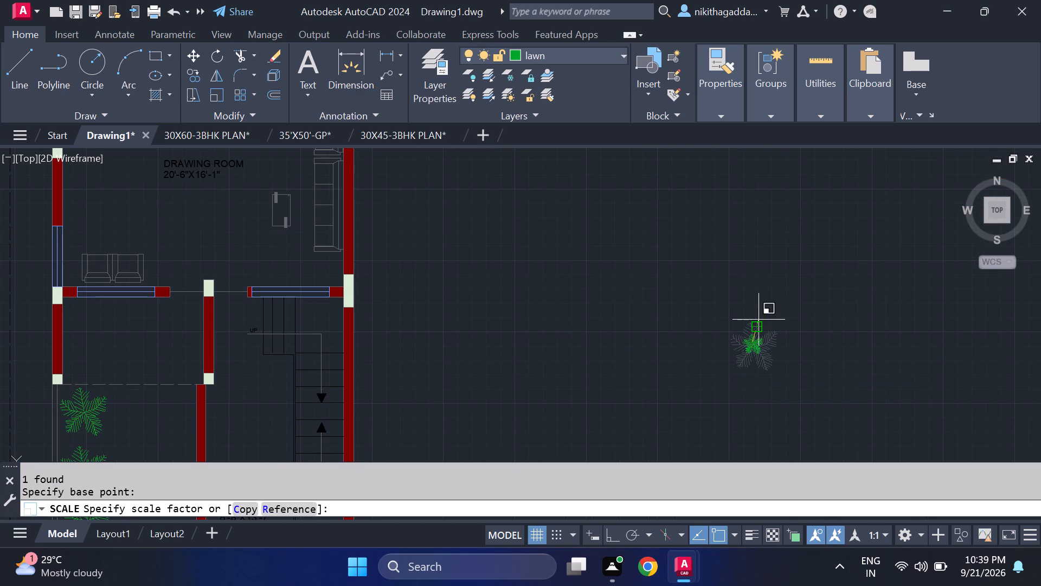
left_click(760, 316)
Copy the reduced tree into the second plan's drawing room, placing one in the lower-left corner and one in the upper-left corner.
left_click_drag(781, 324, 776, 331)
left_click(698, 391)
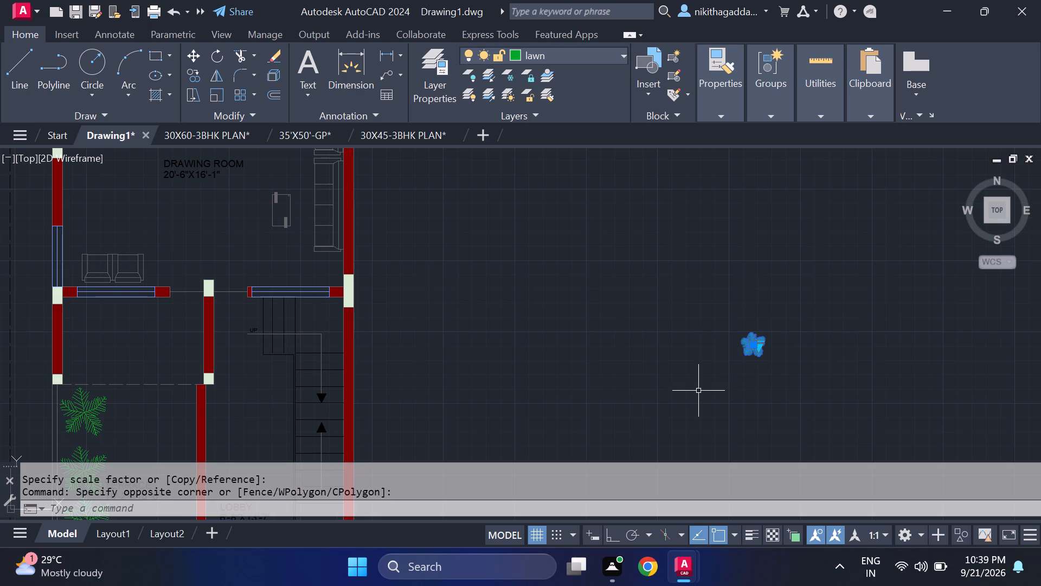
type("CO")
key("Return")
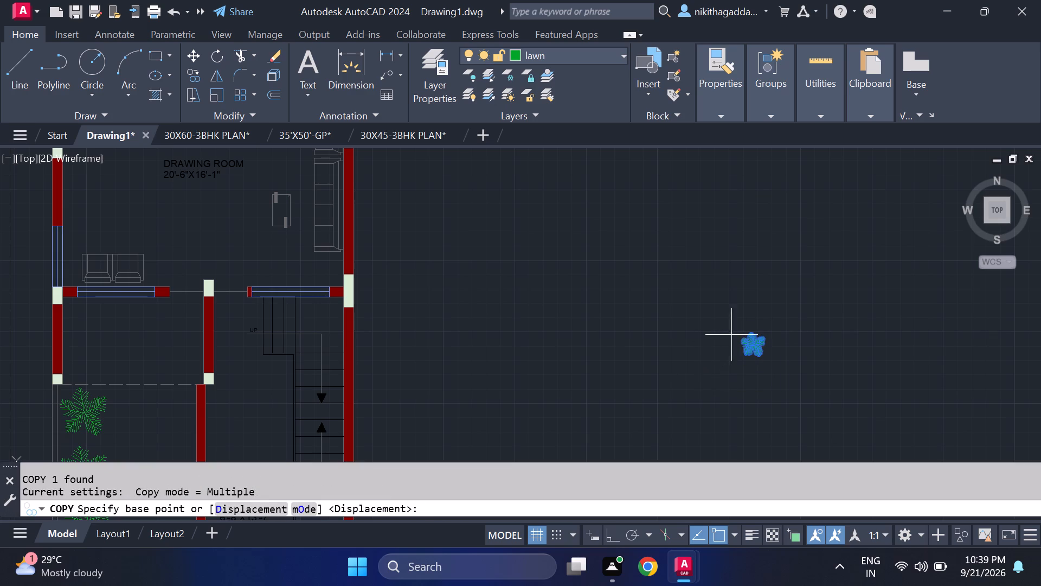
left_click(754, 345)
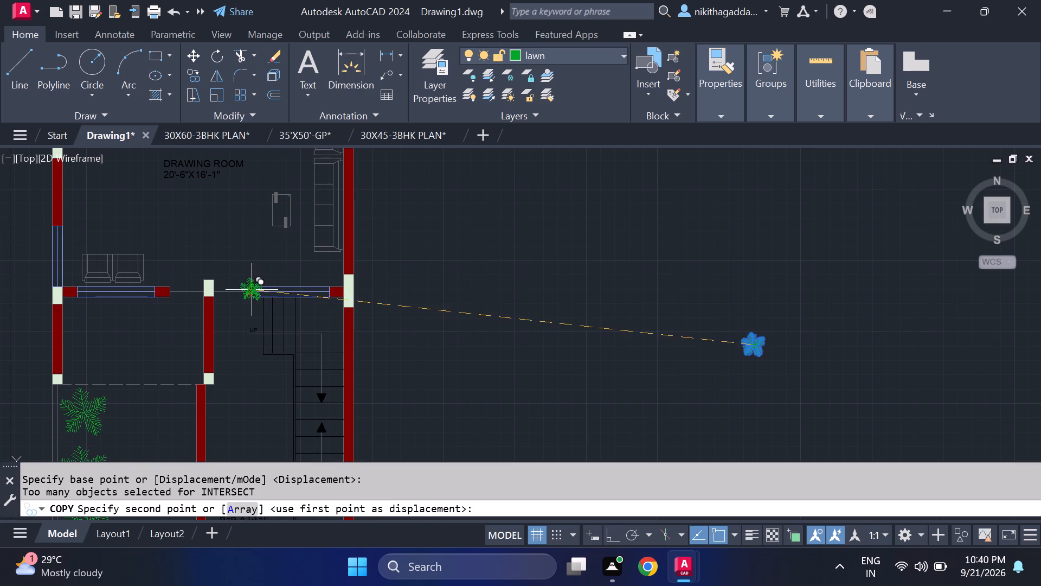
middle_click_drag(207, 304, 427, 272)
scroll(304, 245, "up", 1)
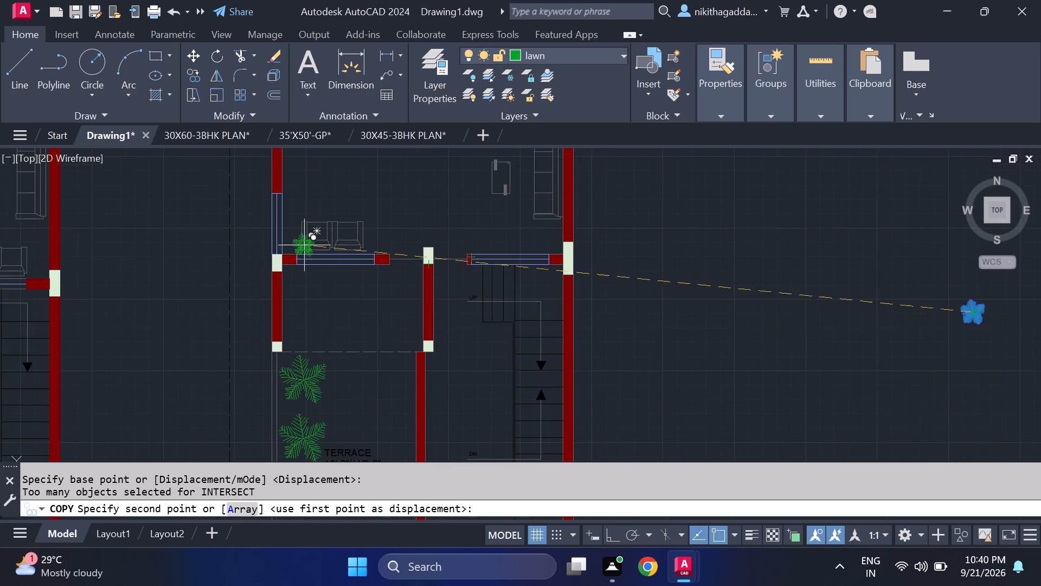
scroll(304, 245, "up", 2)
left_click(264, 204)
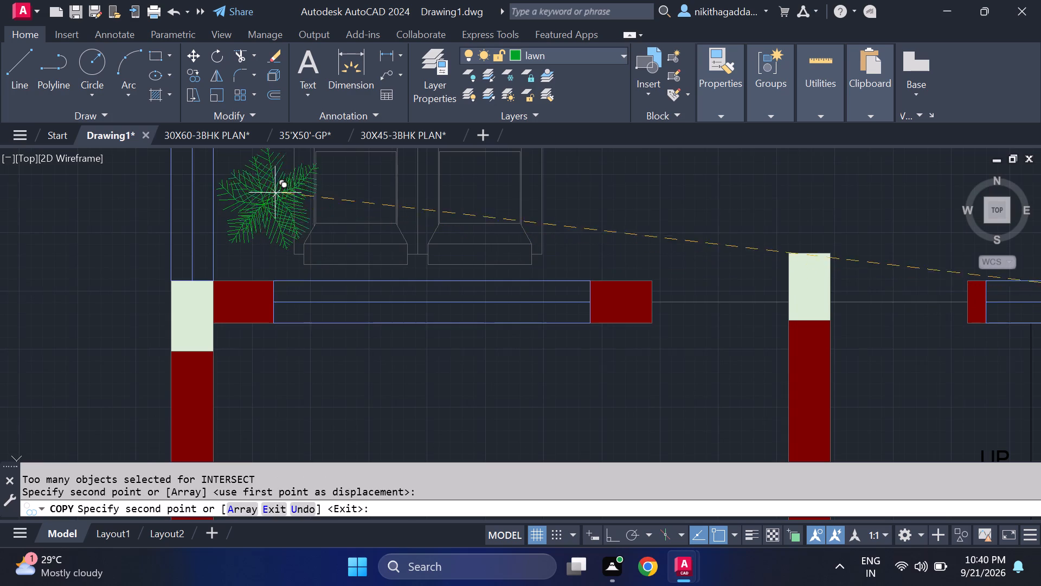
scroll(332, 167, "down", 2)
middle_click_drag(345, 181, 403, 379)
middle_click_drag(385, 264, 409, 424)
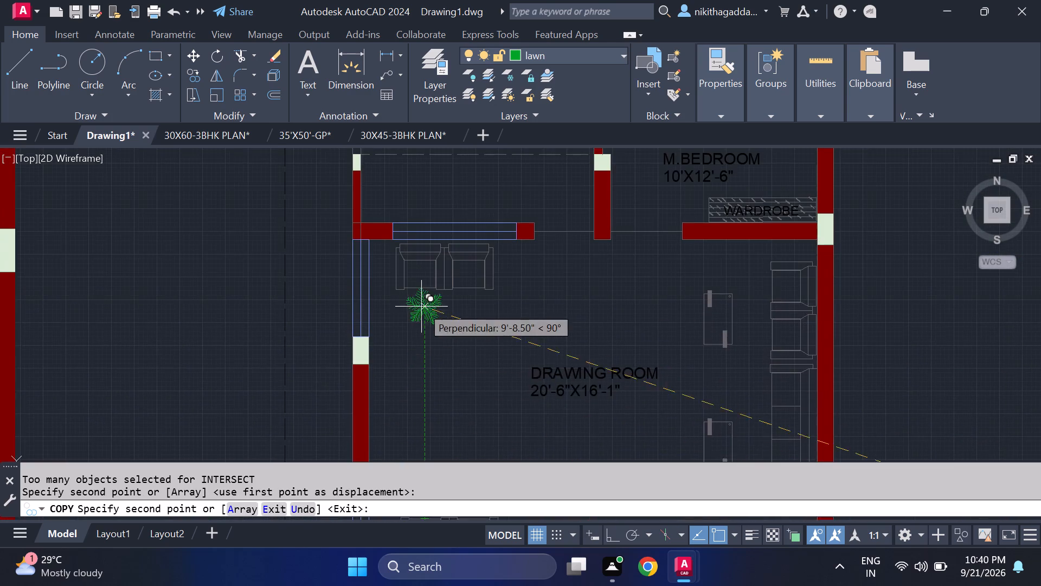
middle_click_drag(421, 306, 430, 359)
scroll(410, 319, "up", 2)
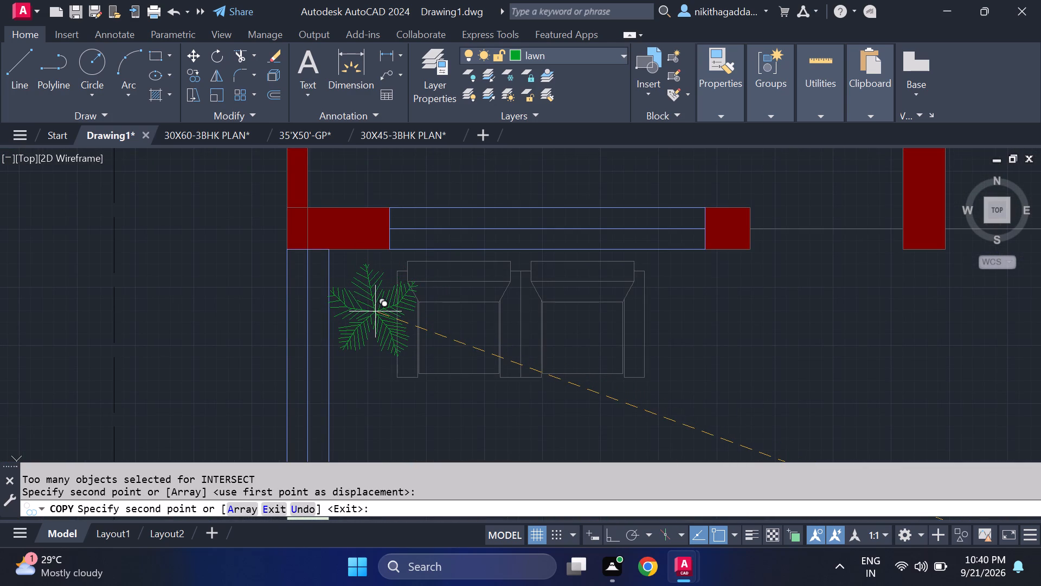
left_click(375, 311)
Place two more small tree copies in the drawing room's lower-right and upper-right corners, ending the copying.
scroll(575, 333, "down", 2)
middle_click_drag(687, 383, 467, 233)
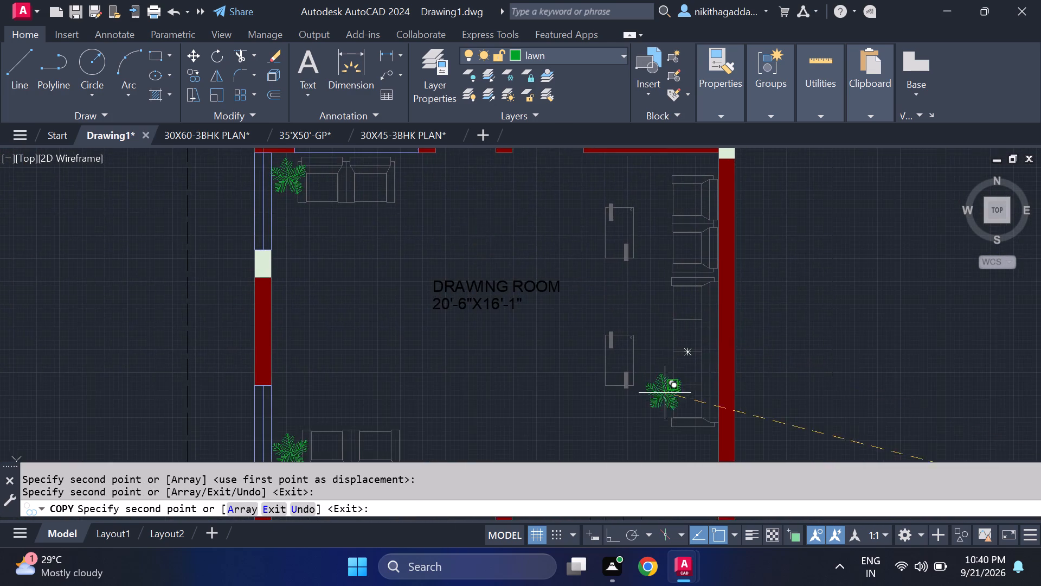
middle_click_drag(674, 406, 586, 264)
left_click(602, 308)
scroll(600, 231, "down", 1)
middle_click_drag(600, 240, 612, 359)
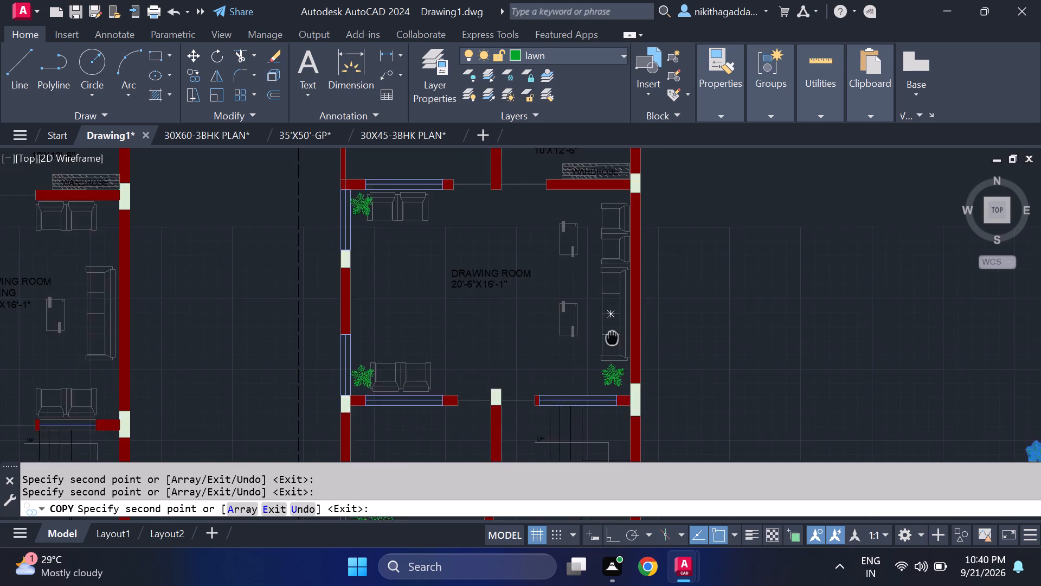
middle_click_drag(612, 359, 612, 418)
scroll(608, 252, "up", 2)
scroll(623, 319, "up", 2)
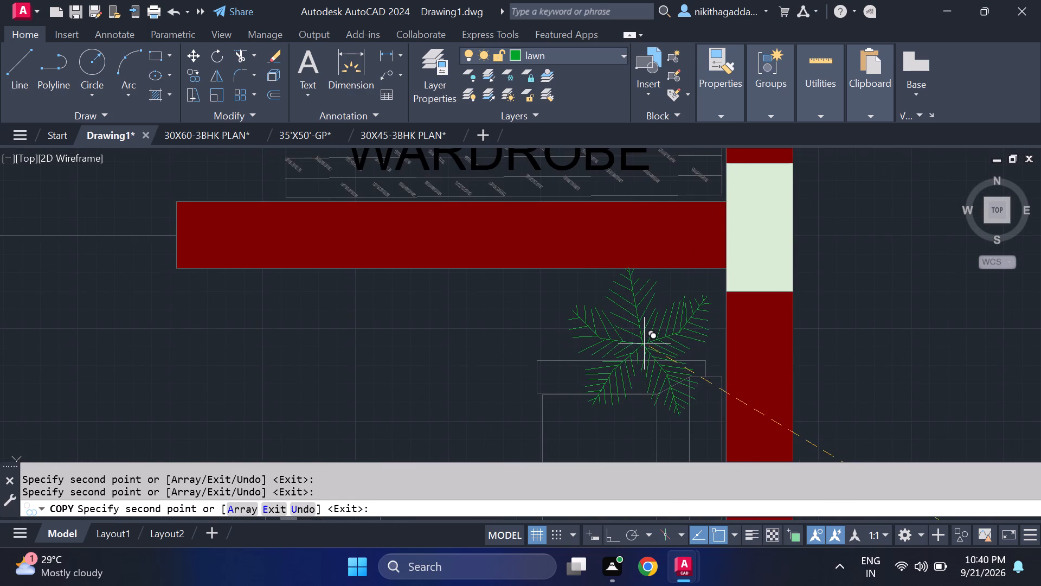
left_click(643, 342)
scroll(849, 325, "down", 3)
key("Escape")
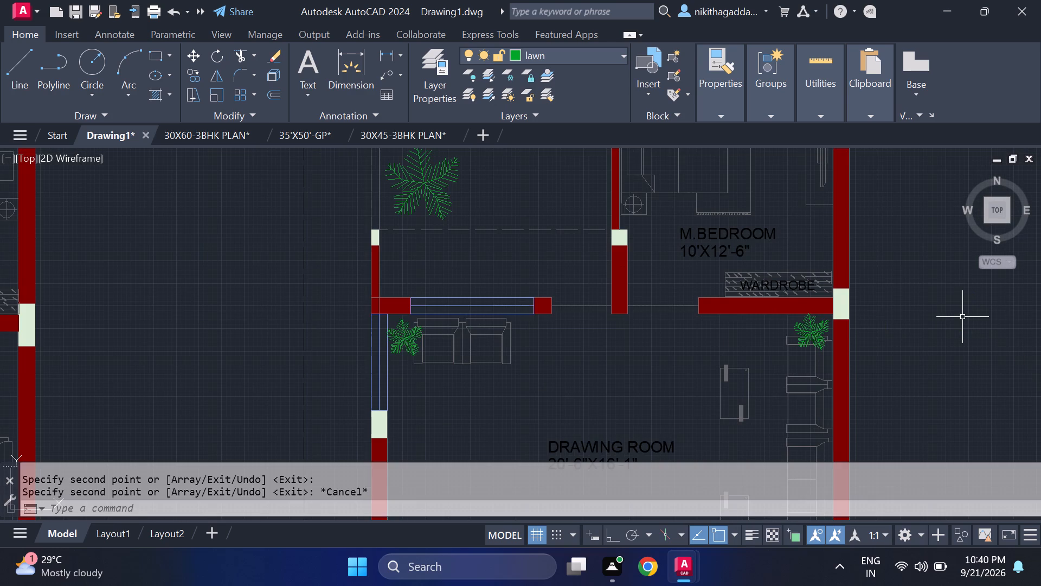
Move the drawing room's upper pair of armchairs slightly right, clear of the corner plant.
scroll(480, 347, "up", 2)
left_click_drag(569, 319, 554, 333)
left_click(366, 399)
key("m")
key("Return")
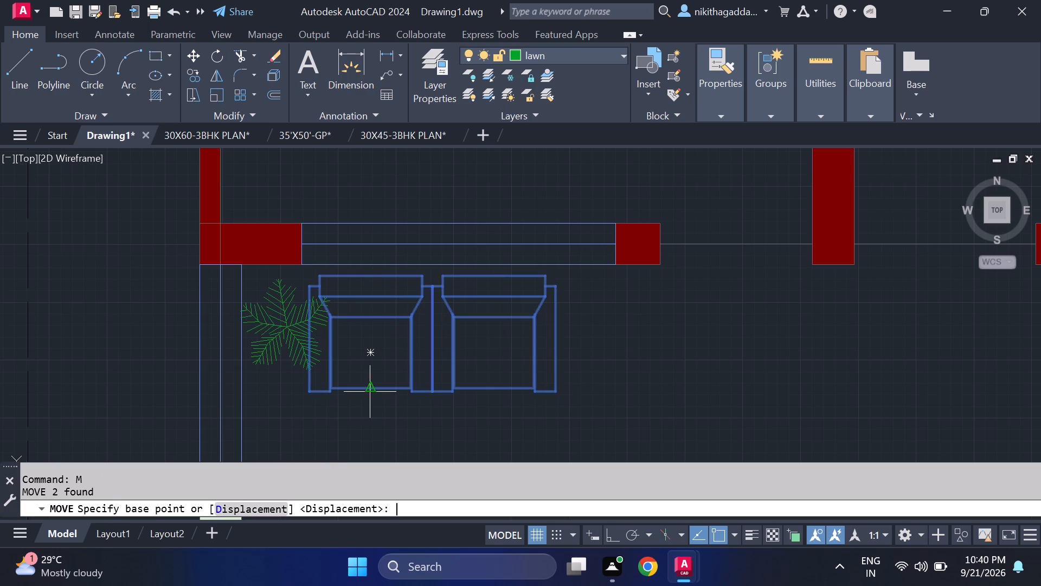
left_click(367, 355)
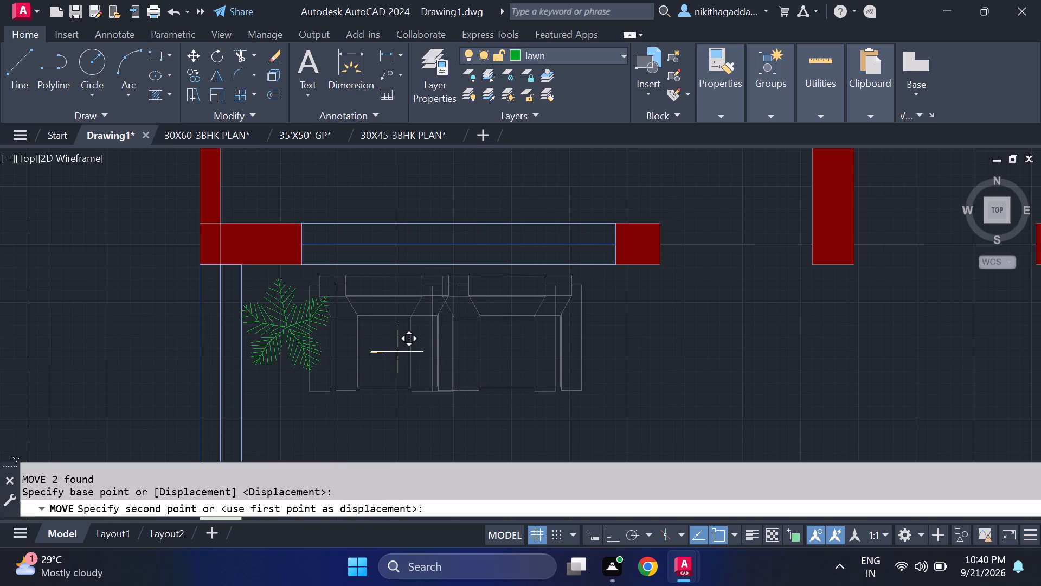
left_click(397, 352)
Move the drawing room's lower pair of armchairs slightly right, away from the lower-left corner plant.
scroll(438, 361, "down", 2)
middle_click_drag(500, 430, 497, 218)
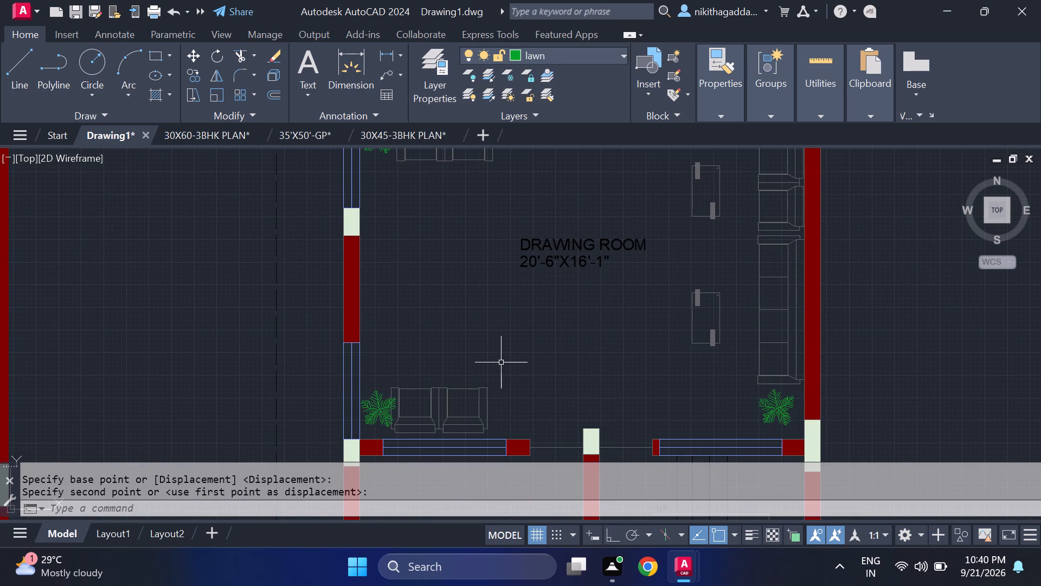
left_click(510, 378)
left_click(422, 428)
key("m")
key("Return")
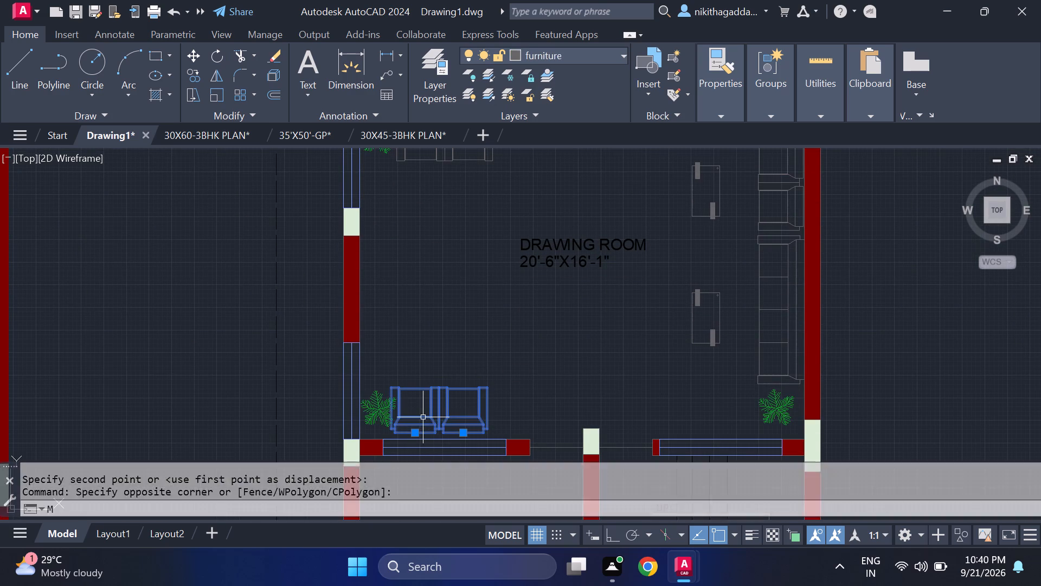
scroll(395, 393, "up", 1)
left_click(426, 412)
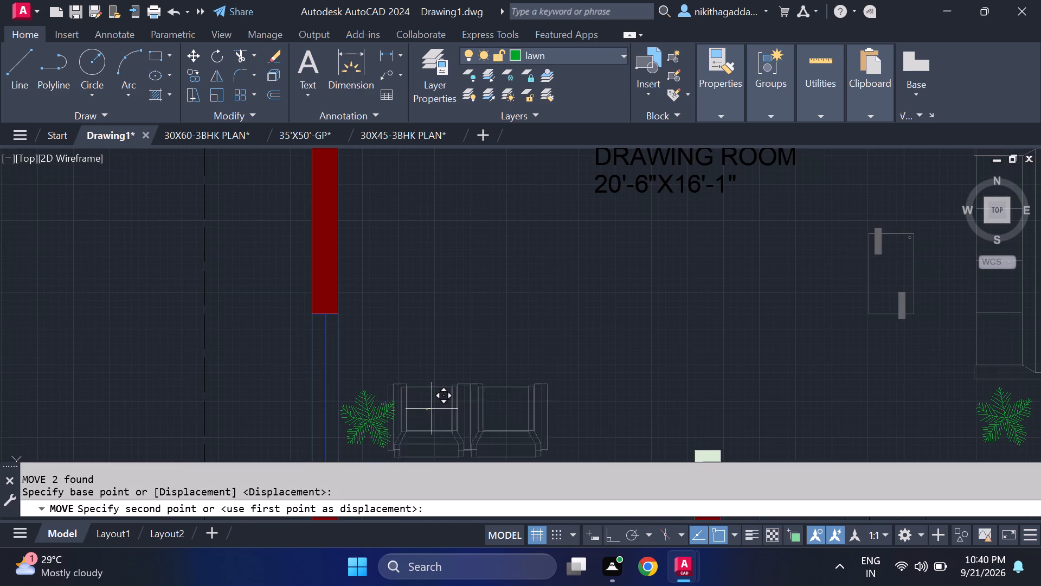
left_click(445, 412)
Move the drawing room's lower-left plant slightly inward, away from the window wall.
scroll(444, 397, "down", 2)
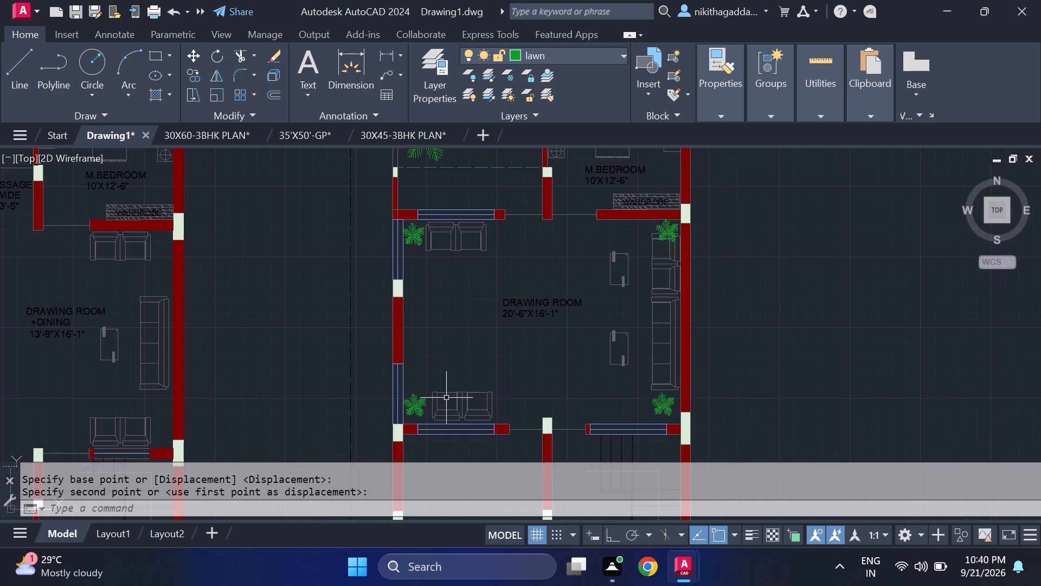
scroll(429, 421, "up", 2)
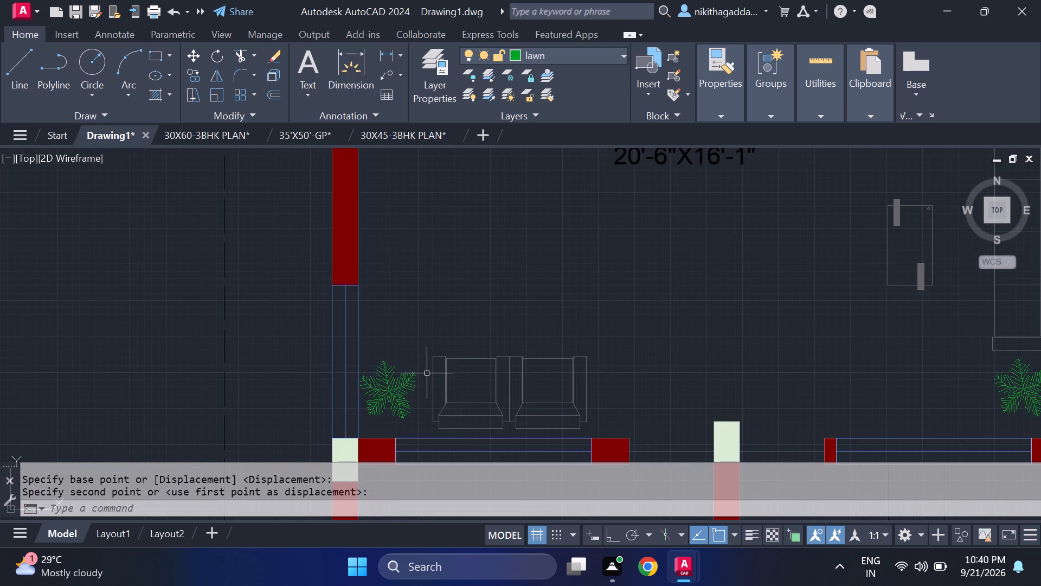
scroll(416, 362, "down", 2)
scroll(409, 380, "up", 2)
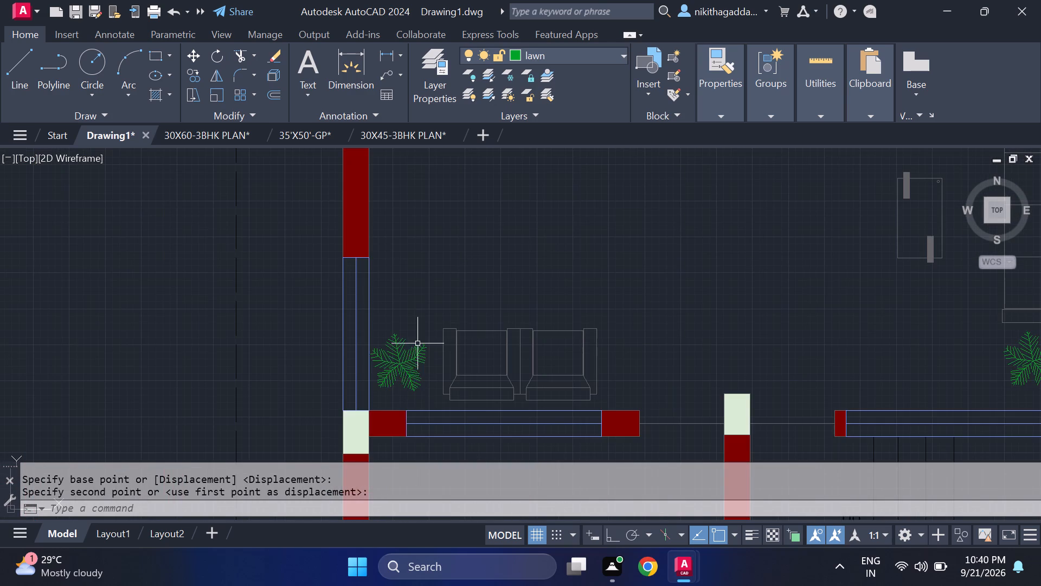
left_click_drag(417, 343, 410, 356)
key("m")
key("Return")
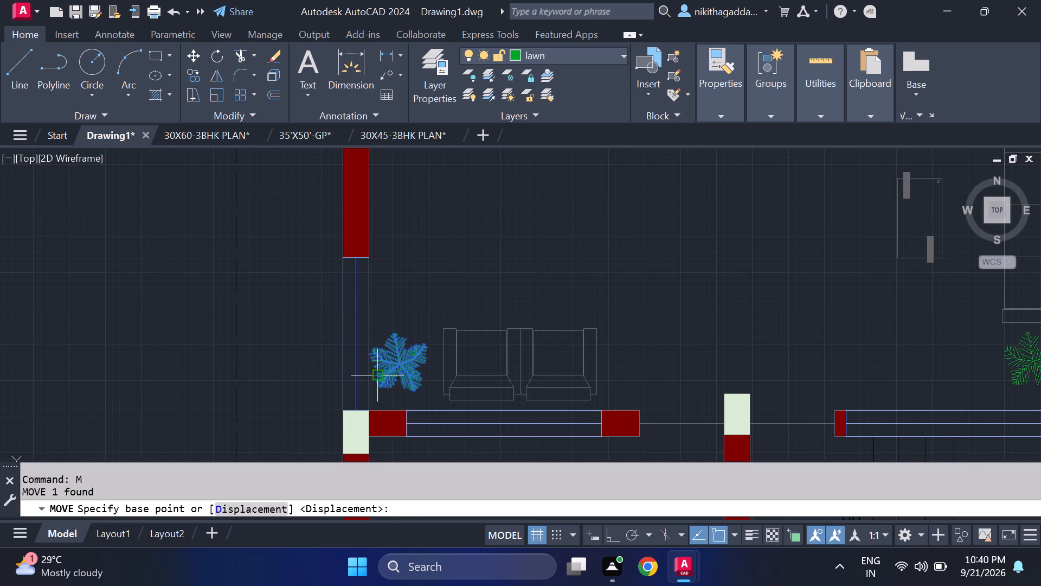
scroll(385, 365, "up", 1)
left_click(408, 364)
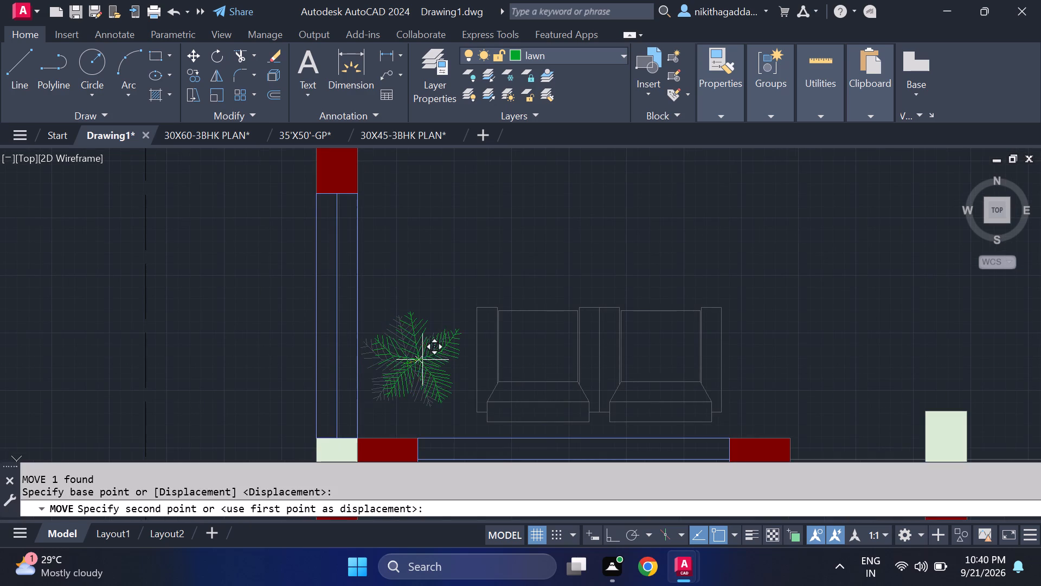
left_click(424, 360)
Move the two armchairs and the long sofa along the drawing room's right wall slightly down, away from the upper-right plant.
scroll(471, 341, "down", 3)
middle_click_drag(563, 264, 515, 290)
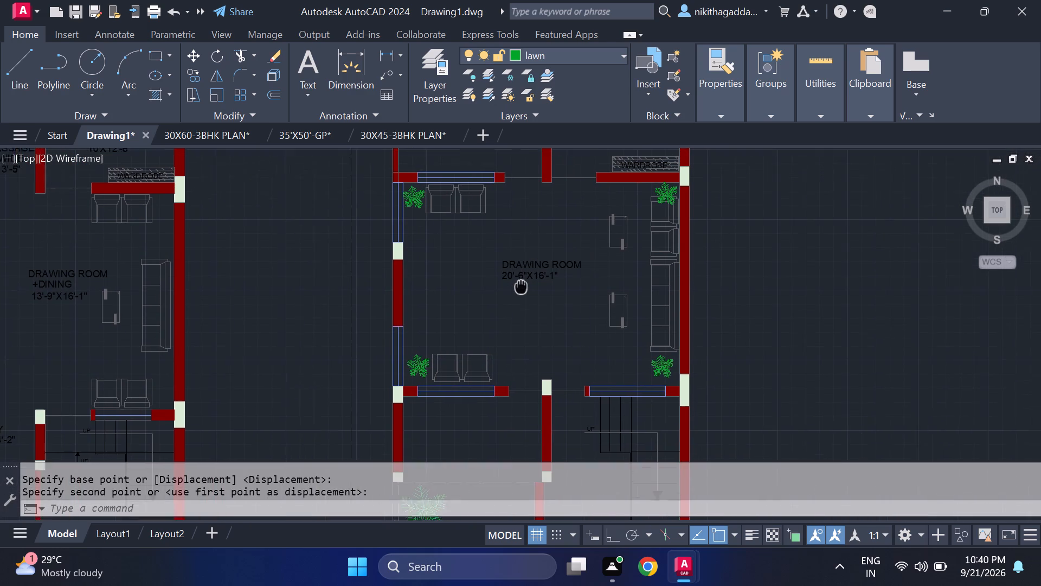
middle_click_drag(515, 290, 418, 321)
middle_click_drag(418, 321, 413, 319)
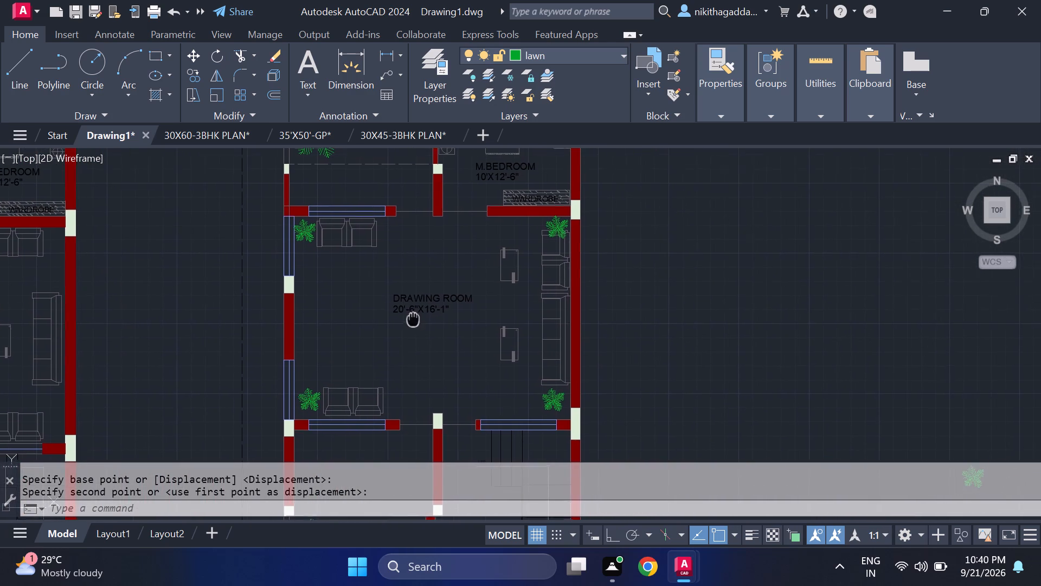
middle_click_drag(413, 319, 411, 317)
scroll(557, 252, "up", 2)
middle_click_drag(557, 298, 519, 323)
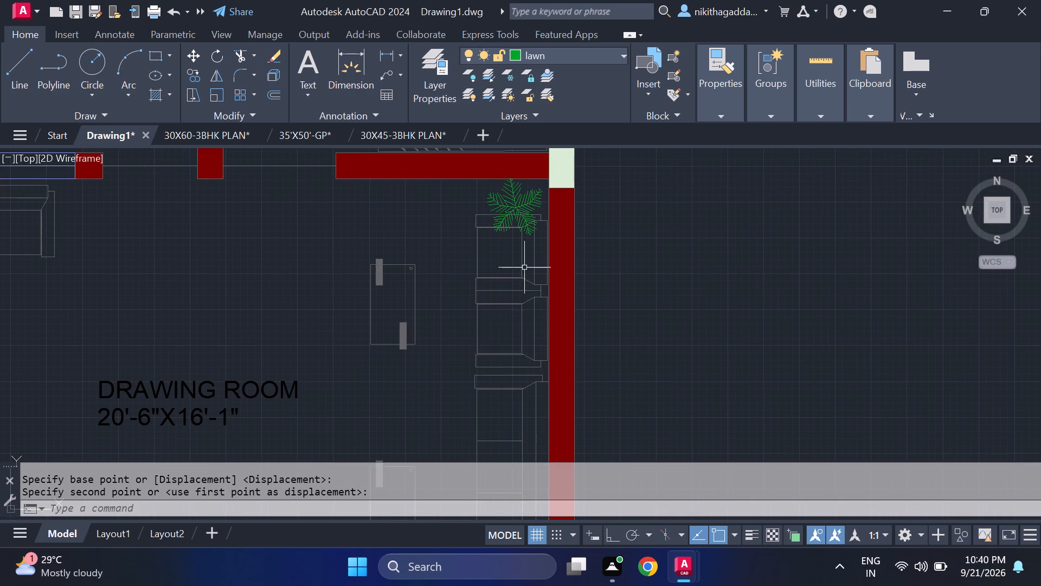
left_click(536, 245)
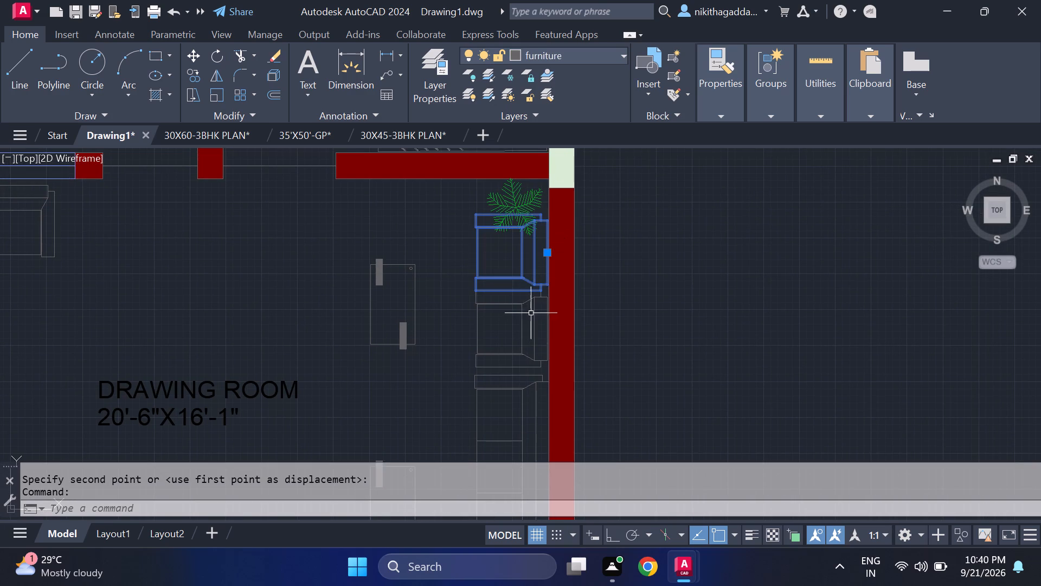
scroll(531, 313, "down", 2)
middle_click_drag(530, 320, 522, 283)
left_click_drag(522, 278, 521, 302)
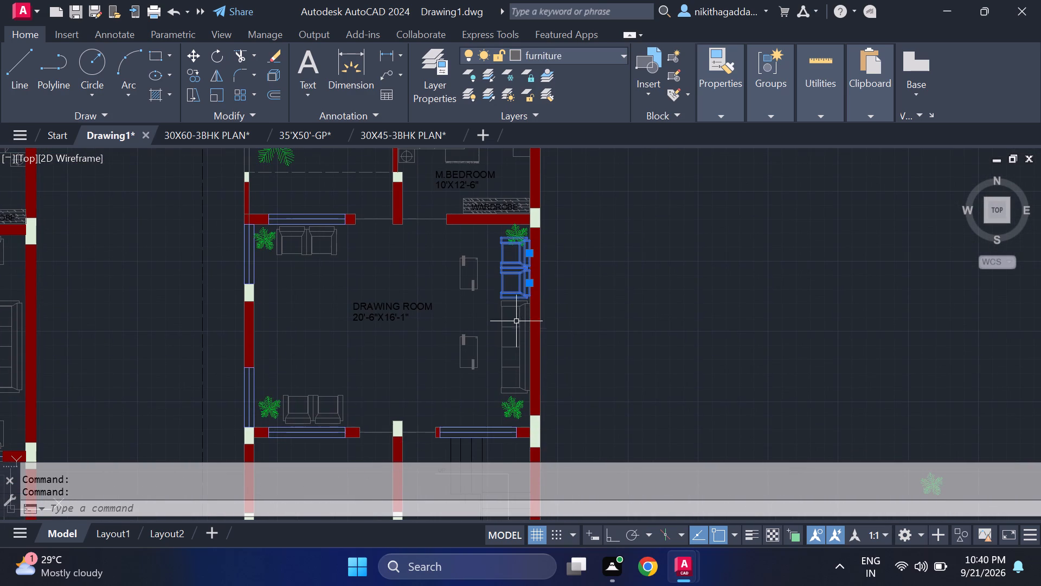
left_click(519, 309)
key("m")
key("Return")
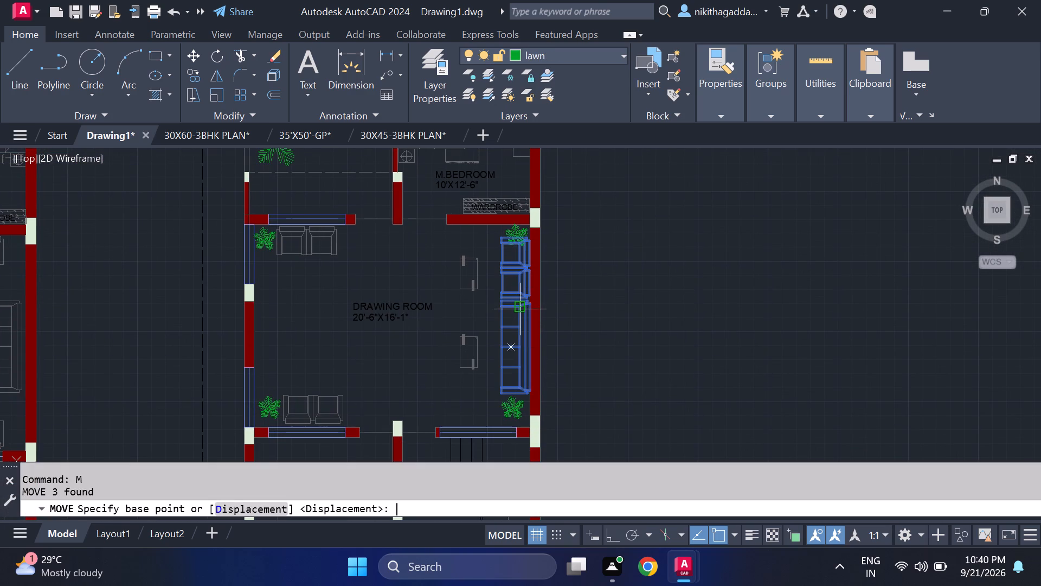
scroll(525, 398, "up", 3)
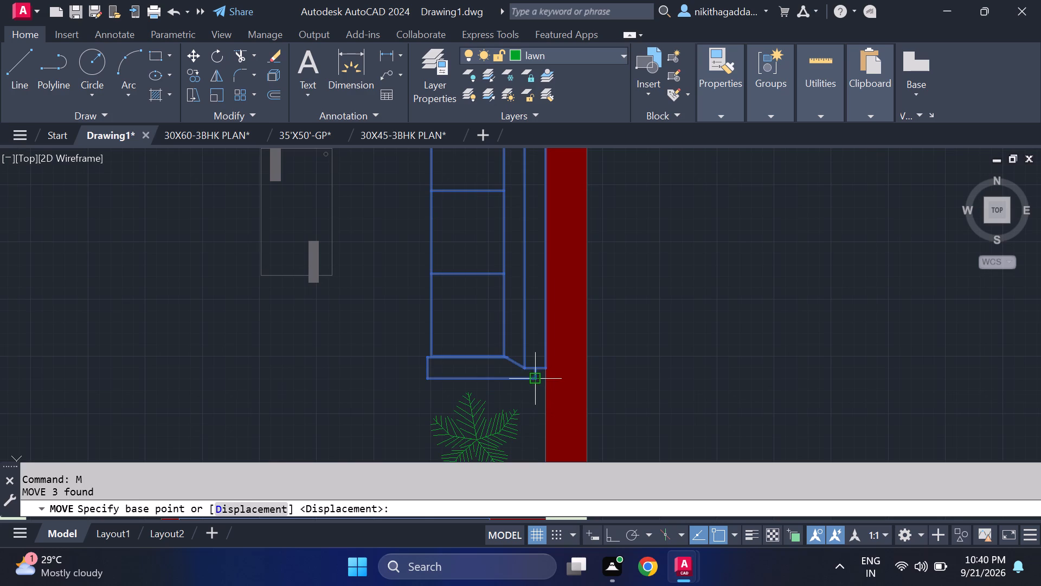
left_click(536, 381)
left_click(540, 397)
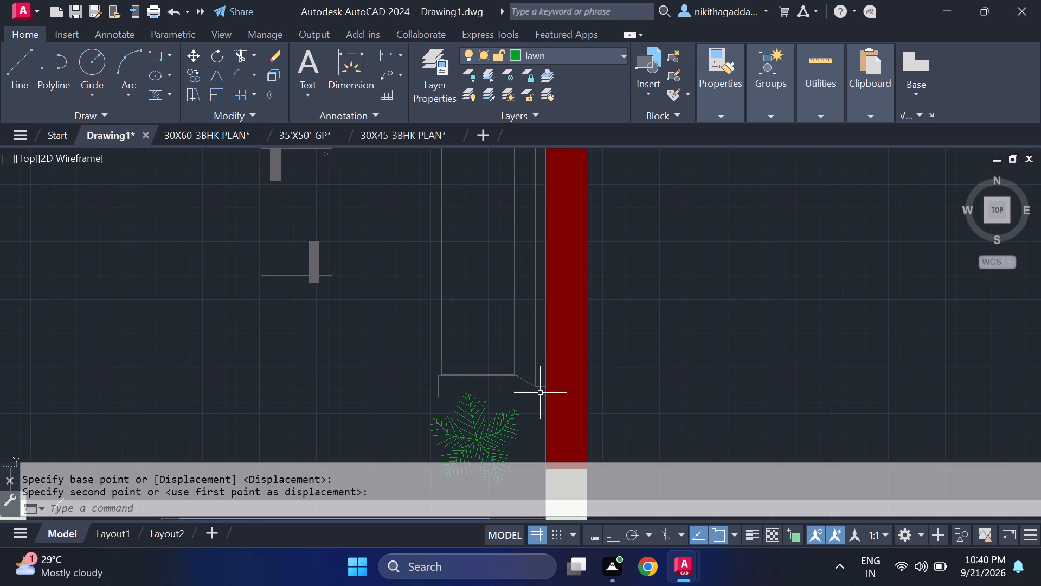
Move the drawing room's lower-right plant slightly down and right, away from the long sofa's end.
scroll(539, 367, "down", 2)
middle_click_drag(523, 276, 523, 378)
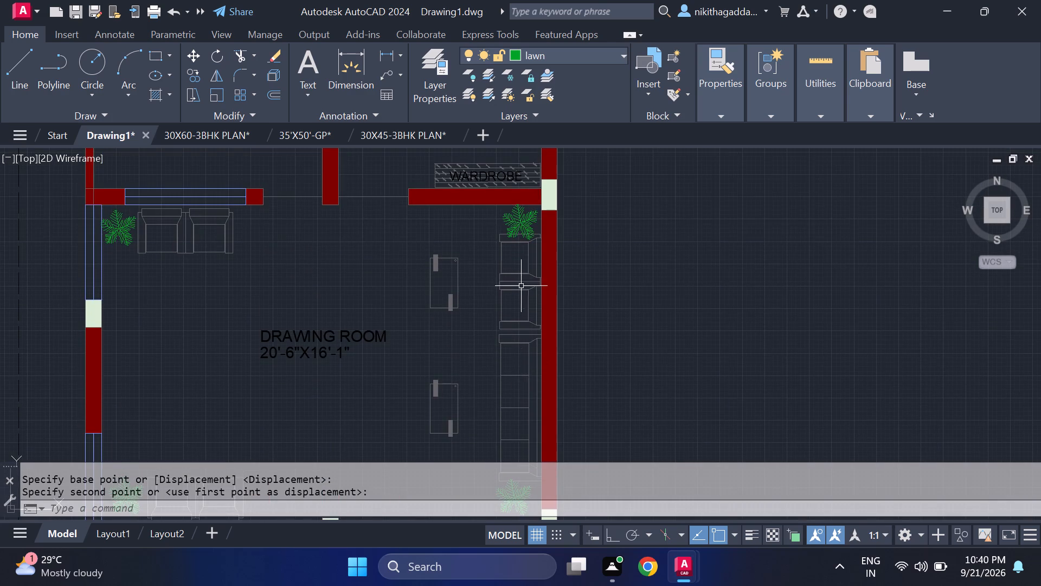
middle_click_drag(520, 246, 532, 158)
middle_click_drag(522, 398, 519, 289)
scroll(530, 298, "up", 1)
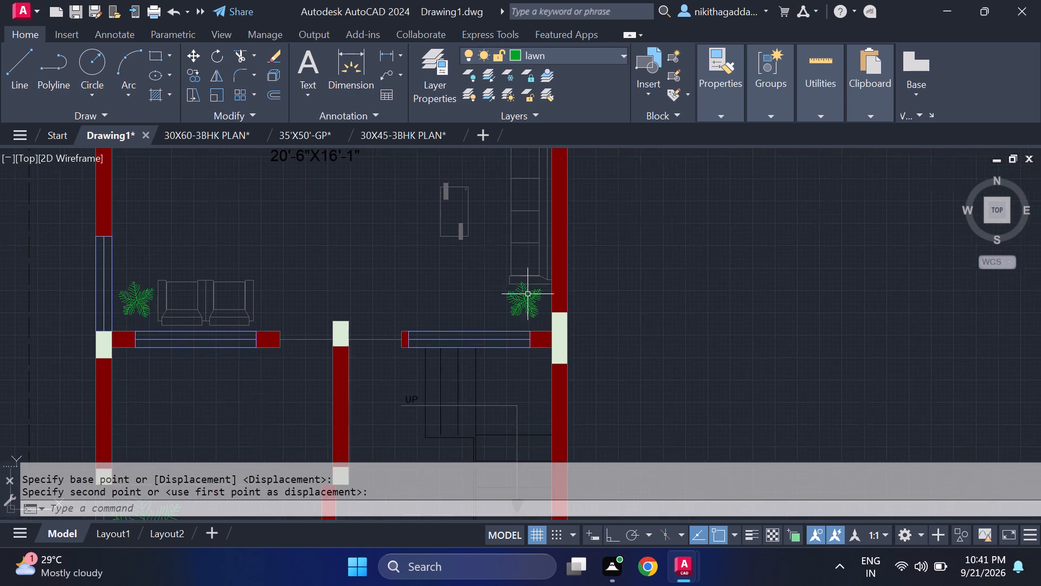
scroll(529, 297, "up", 1)
left_click(558, 280)
key("m")
key("Return")
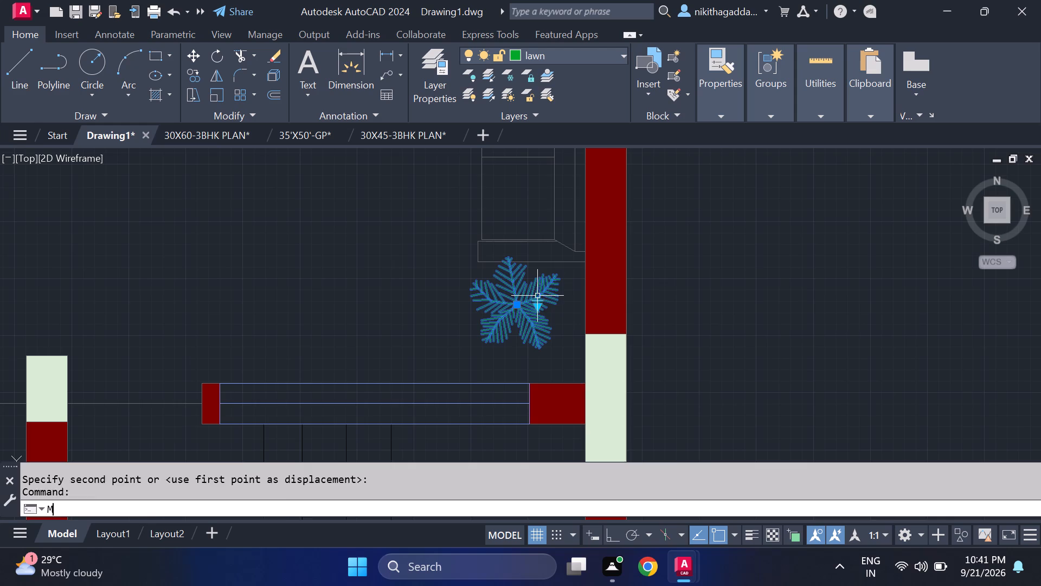
left_click(519, 313)
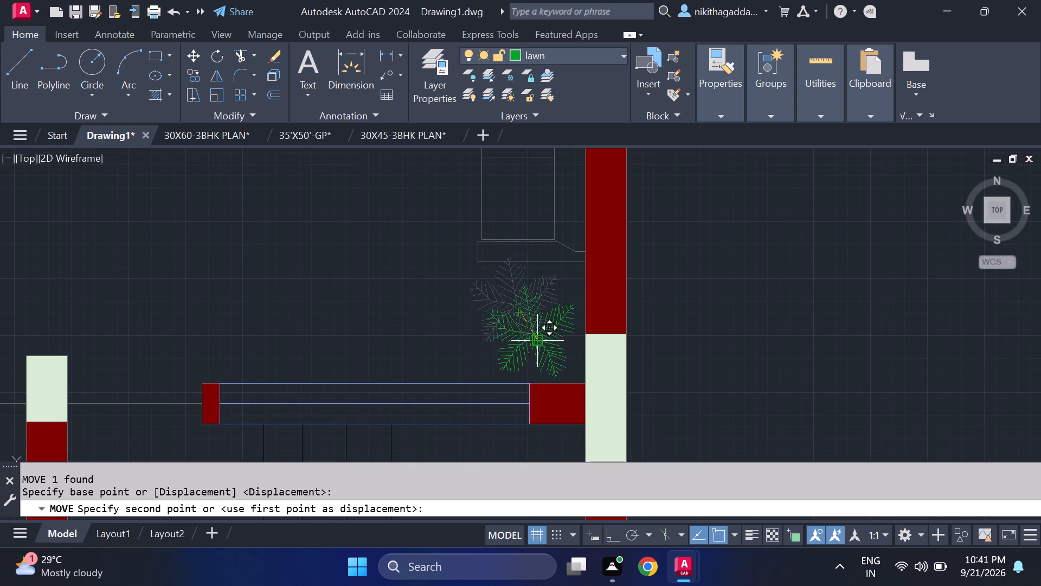
left_click(537, 337)
Move the drawing room's two right-hand armchairs and the long sofa slightly left, off the right wall.
scroll(552, 266, "down", 1)
middle_click_drag(552, 266, 554, 284)
scroll(556, 240, "up", 1)
left_click_drag(567, 222, 554, 246)
left_click(494, 288)
scroll(509, 253, "down", 1)
middle_click_drag(514, 298, 523, 458)
middle_click_drag(486, 221, 494, 339)
left_click_drag(566, 188, 559, 210)
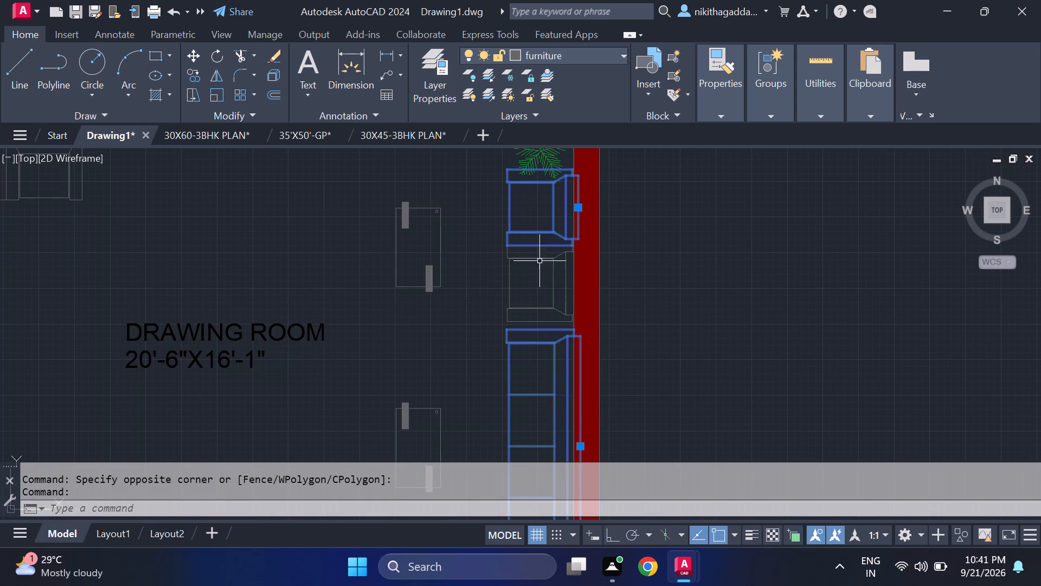
left_click(550, 247)
left_click_drag(548, 262, 544, 274)
left_click_drag(557, 249, 550, 264)
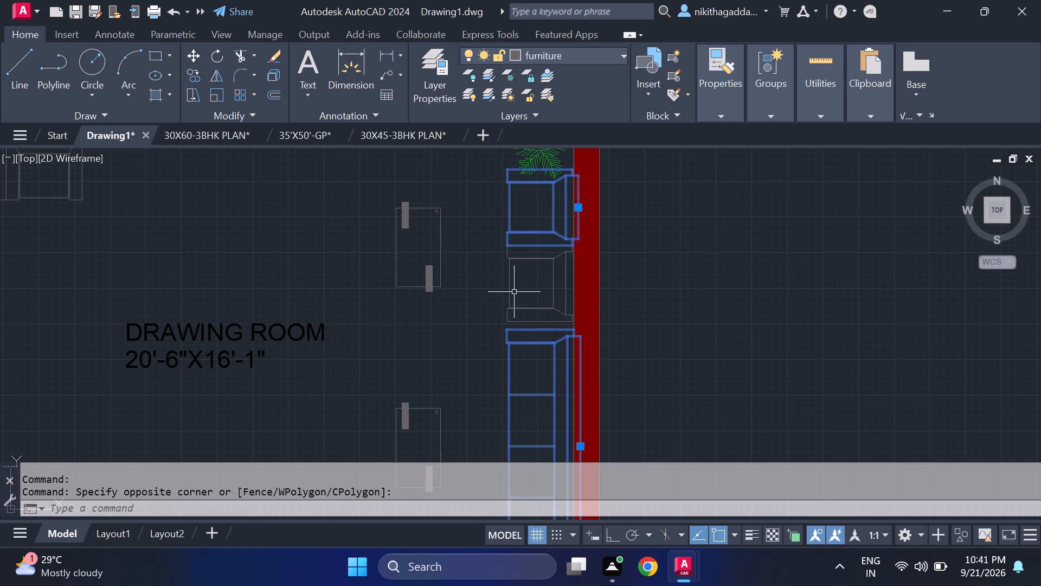
left_click_drag(563, 245, 550, 267)
left_click_drag(532, 263, 510, 296)
left_click(482, 314)
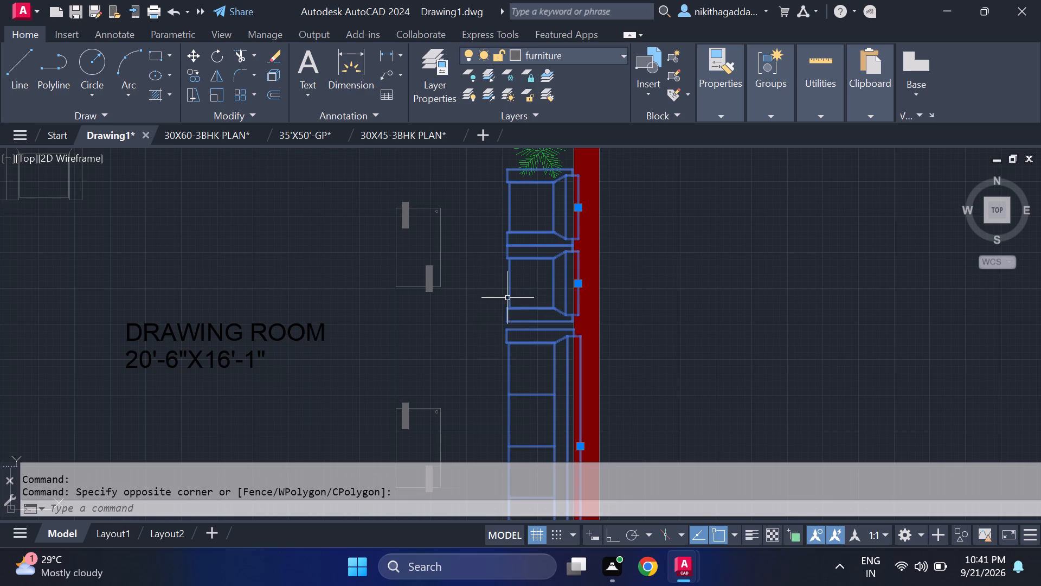
middle_click_drag(514, 293, 498, 160)
key("m")
key("Return")
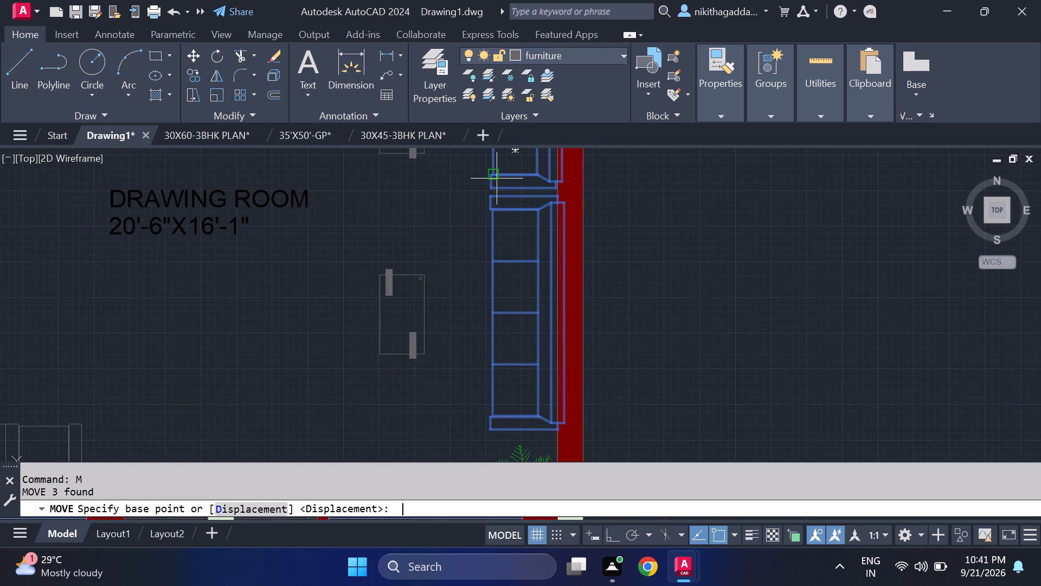
left_click(563, 425)
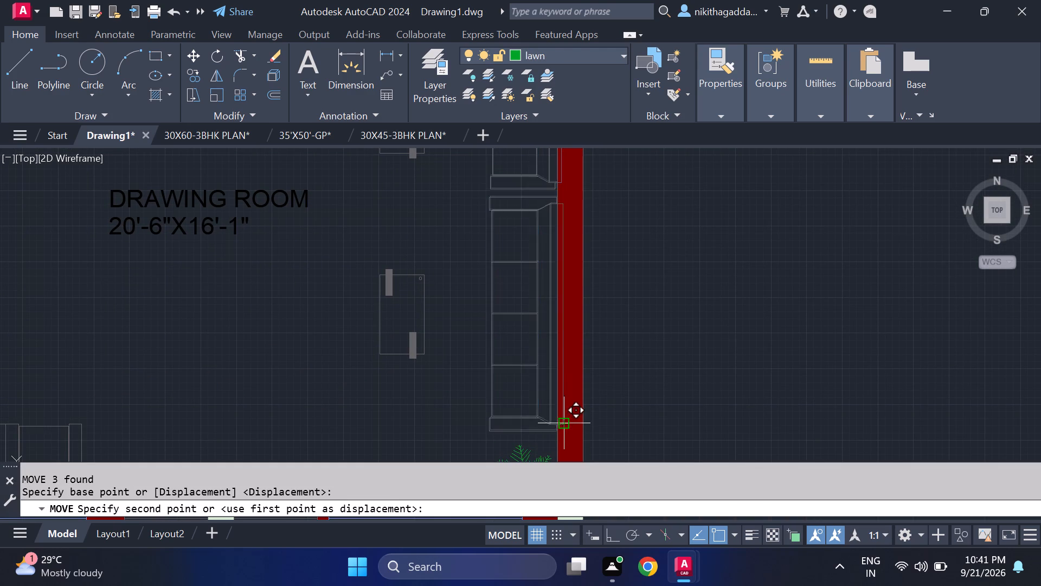
scroll(544, 429, "up", 1)
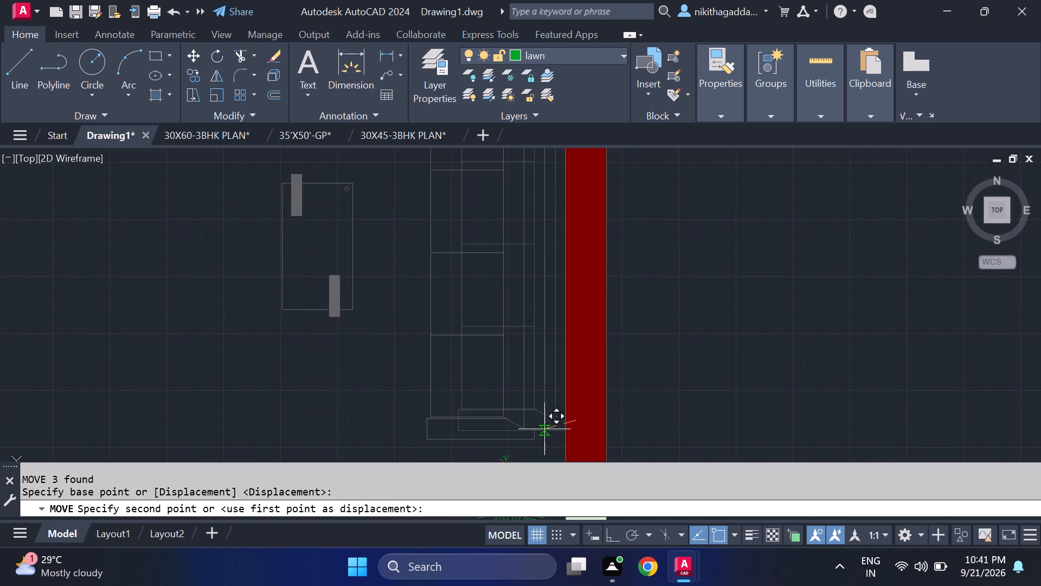
left_click(552, 436)
scroll(573, 377, "down", 1)
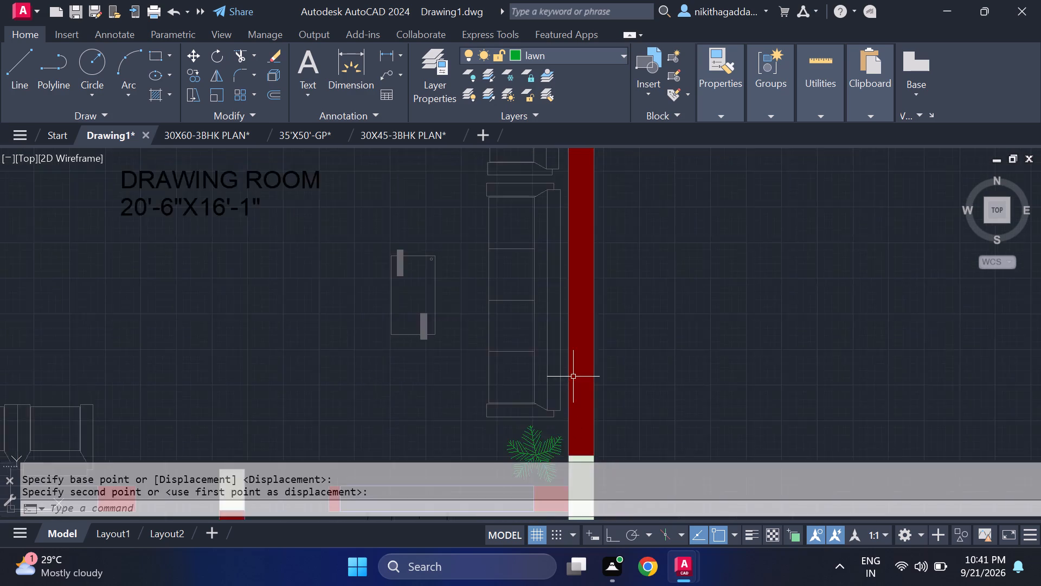
Move the drawing room's upper-right plant slightly left, away from the right wall.
scroll(573, 377, "down", 2)
middle_click_drag(562, 244, 562, 250)
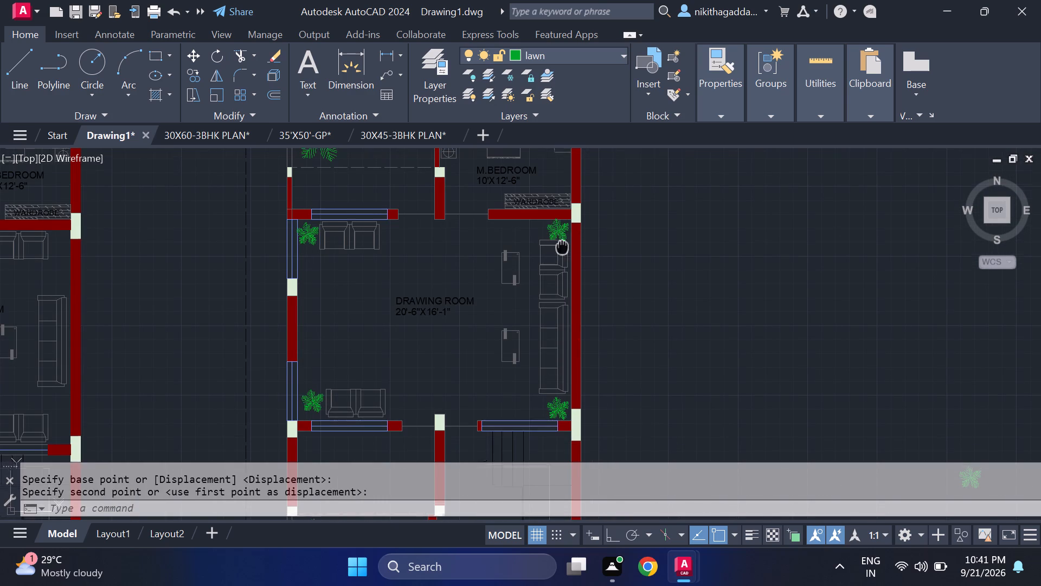
middle_click_drag(562, 250, 556, 297)
scroll(555, 276, "up", 3)
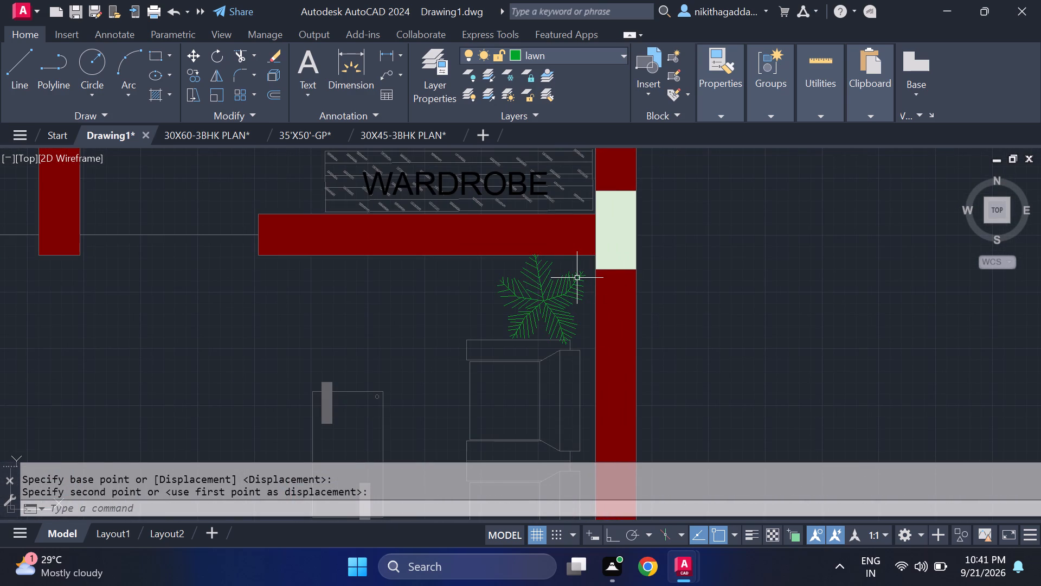
left_click(578, 276)
key("m")
key("Return")
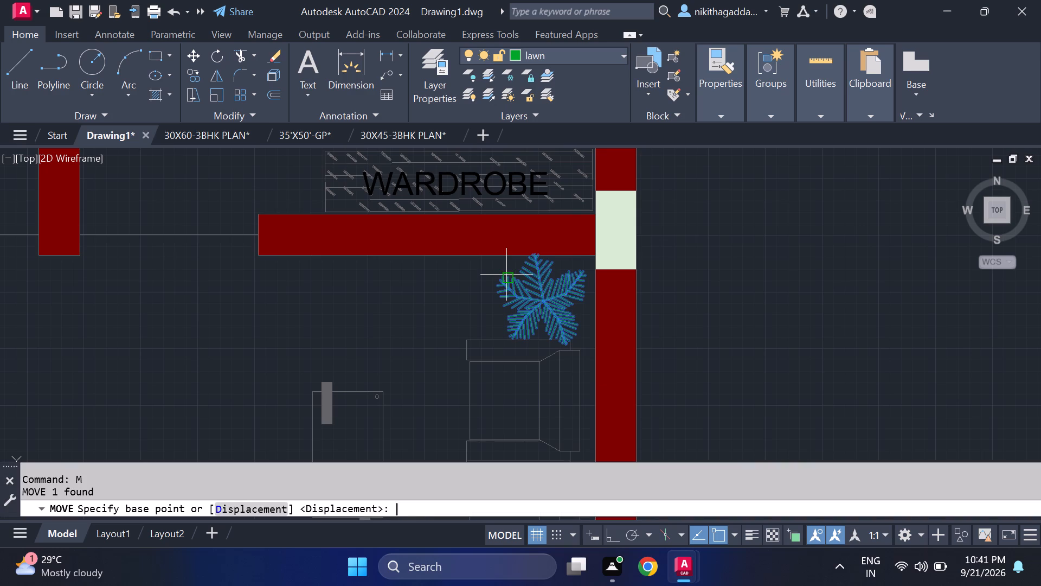
left_click(544, 305)
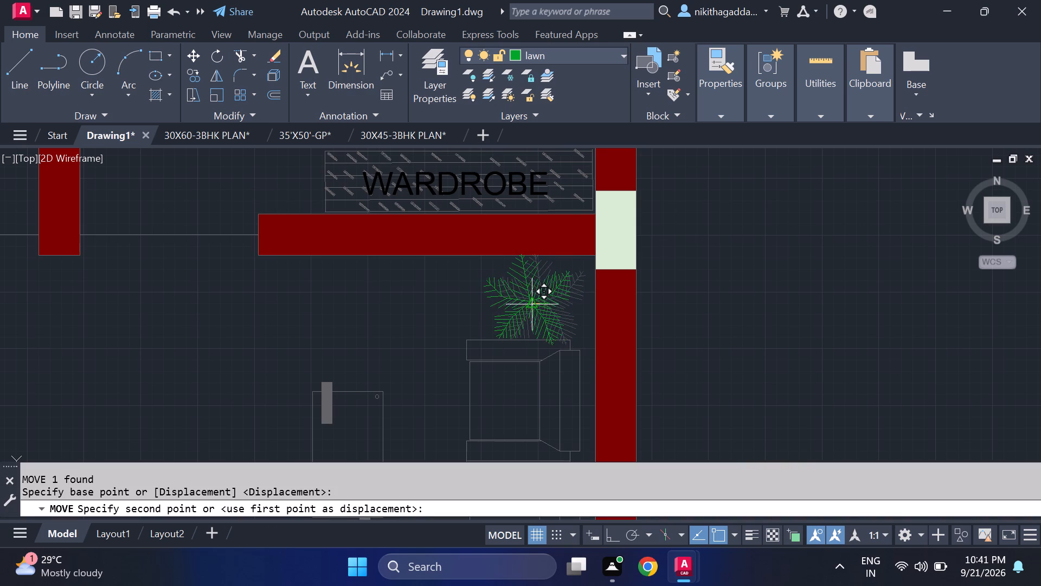
left_click(529, 302)
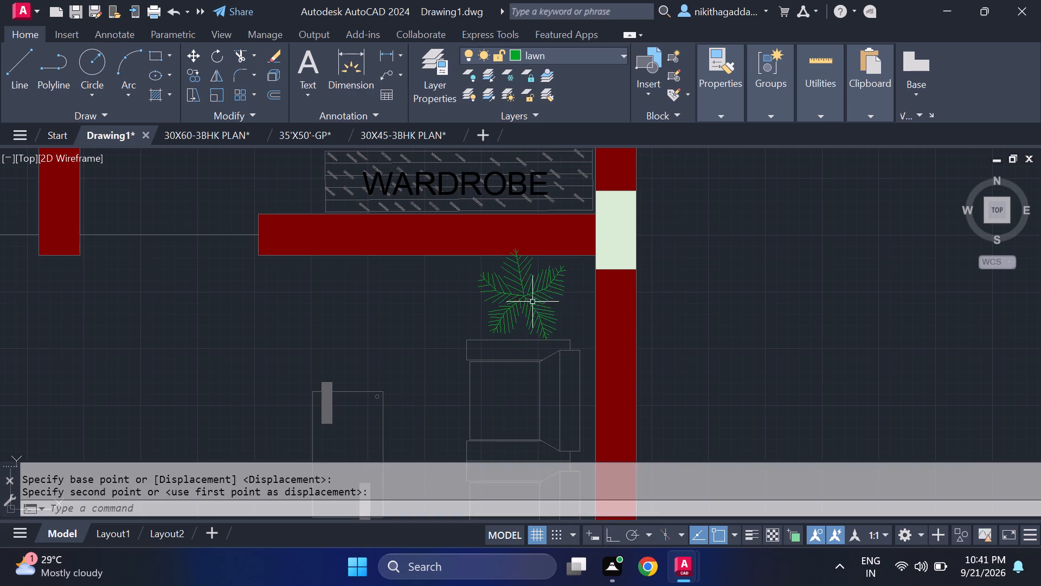
Review both floor plans from the drawing room to the terrace end and back up to the balcony end.
scroll(613, 333, "down", 3)
middle_click_drag(696, 360, 695, 228)
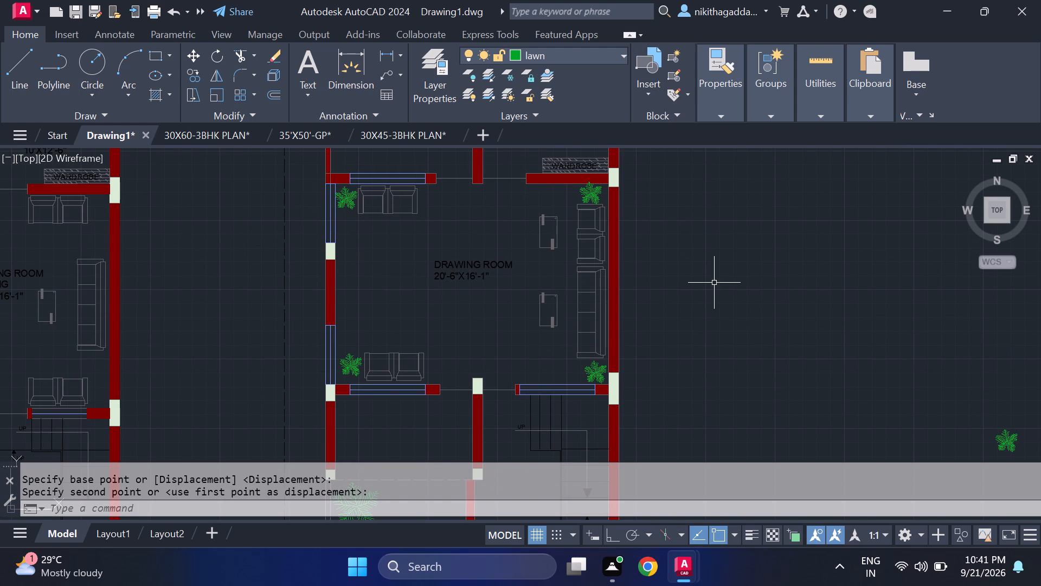
scroll(708, 271, "down", 1)
middle_click_drag(710, 292, 712, 259)
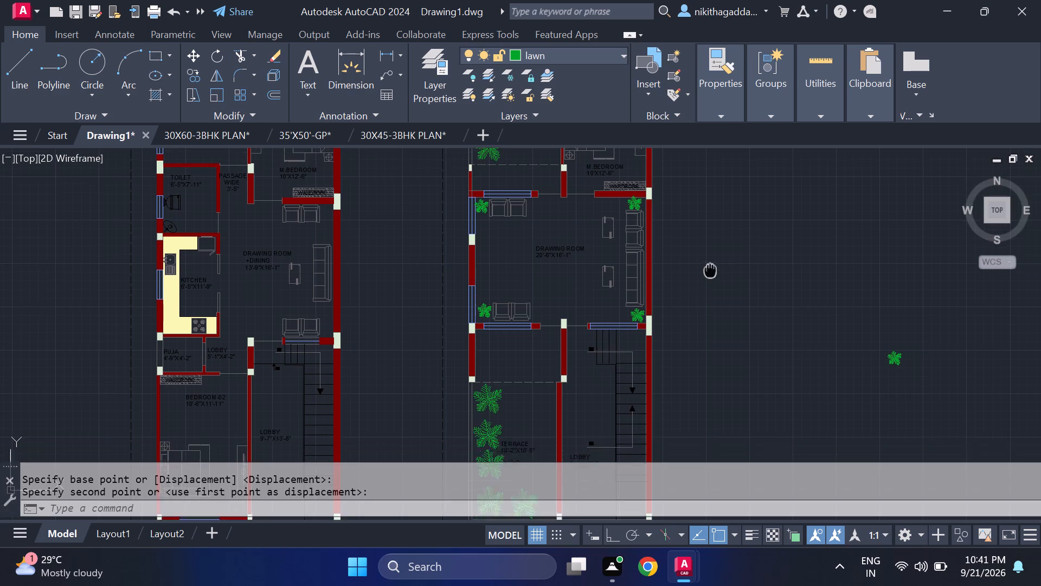
middle_click_drag(712, 259, 722, 161)
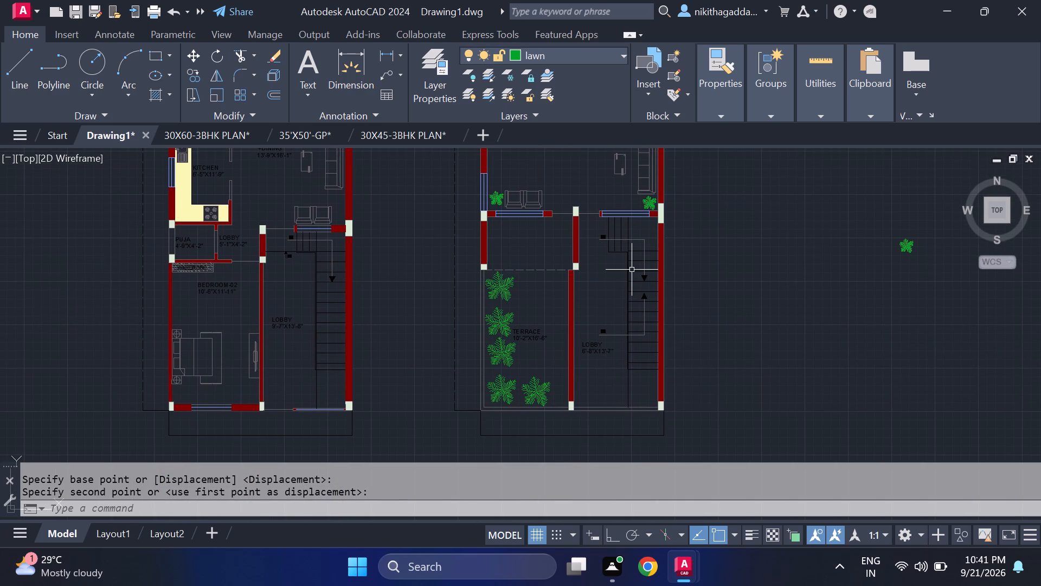
middle_click_drag(786, 363, 779, 308)
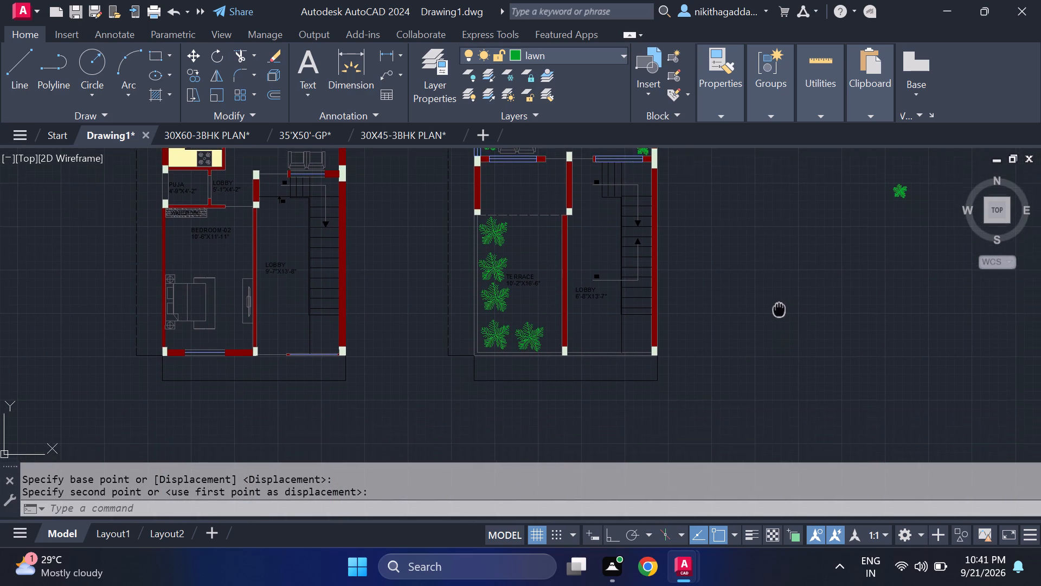
middle_click_drag(779, 308, 785, 289)
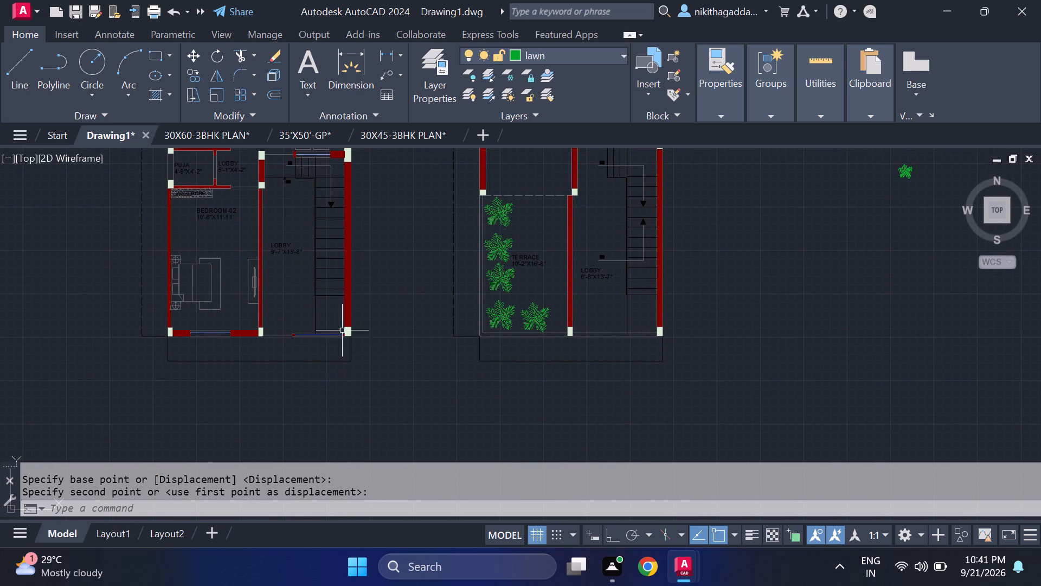
middle_click_drag(358, 358, 416, 453)
middle_click_drag(422, 333, 462, 491)
middle_click_drag(457, 336, 484, 447)
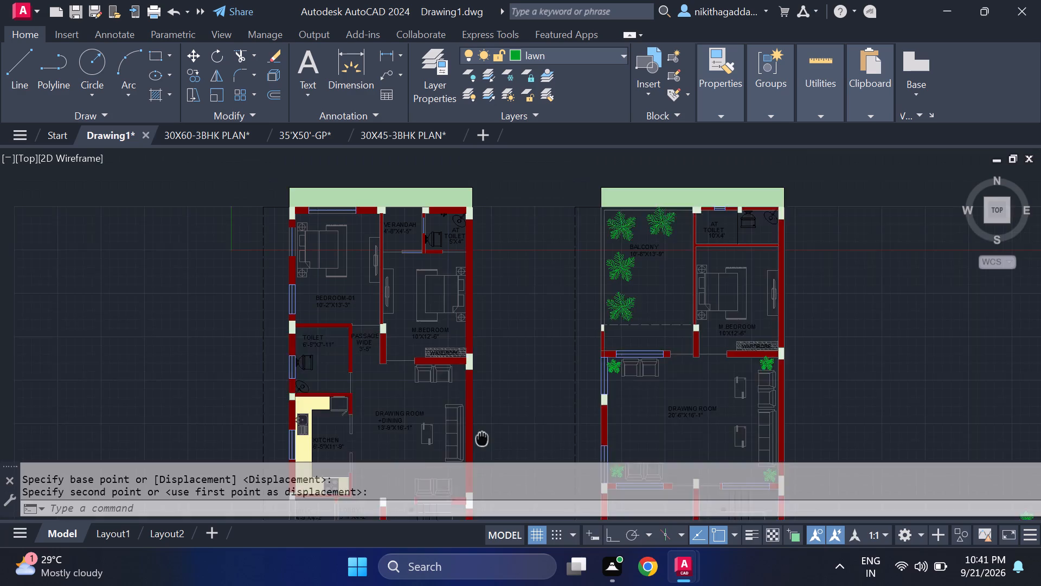
middle_click_drag(484, 447, 492, 474)
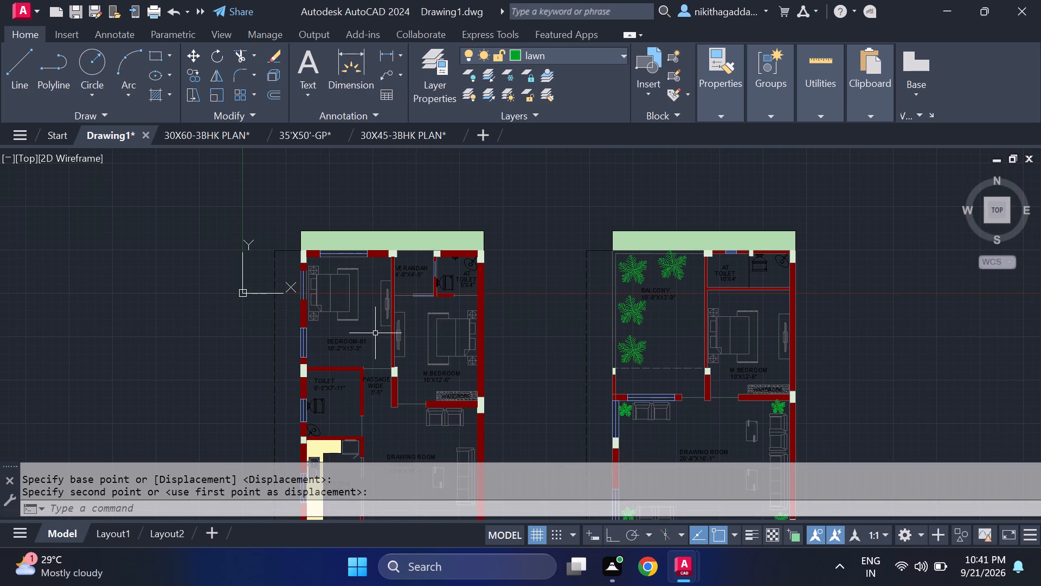
Add the single-line text ROAD above the first plan's green strip, with its height picked freehand and rotation 0.
type("DT")
key("Return")
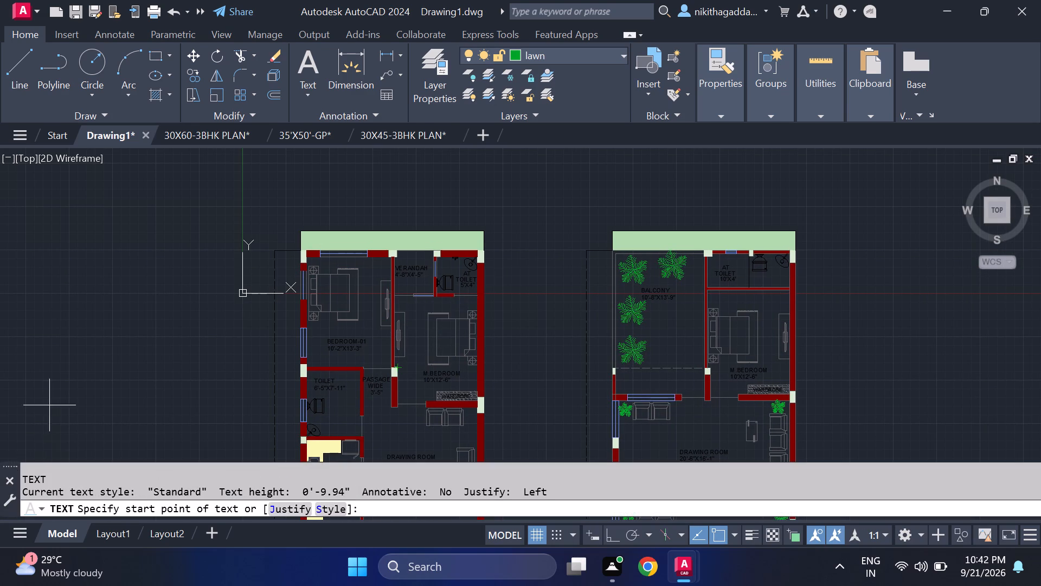
scroll(369, 210, "up", 3)
left_click(343, 233)
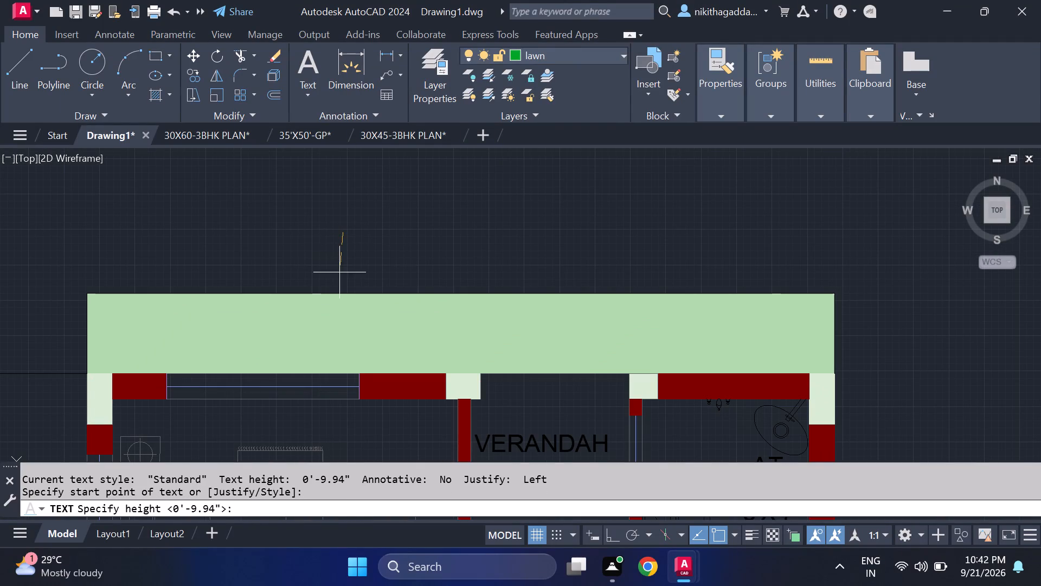
left_click(344, 280)
key("0")
key("Return")
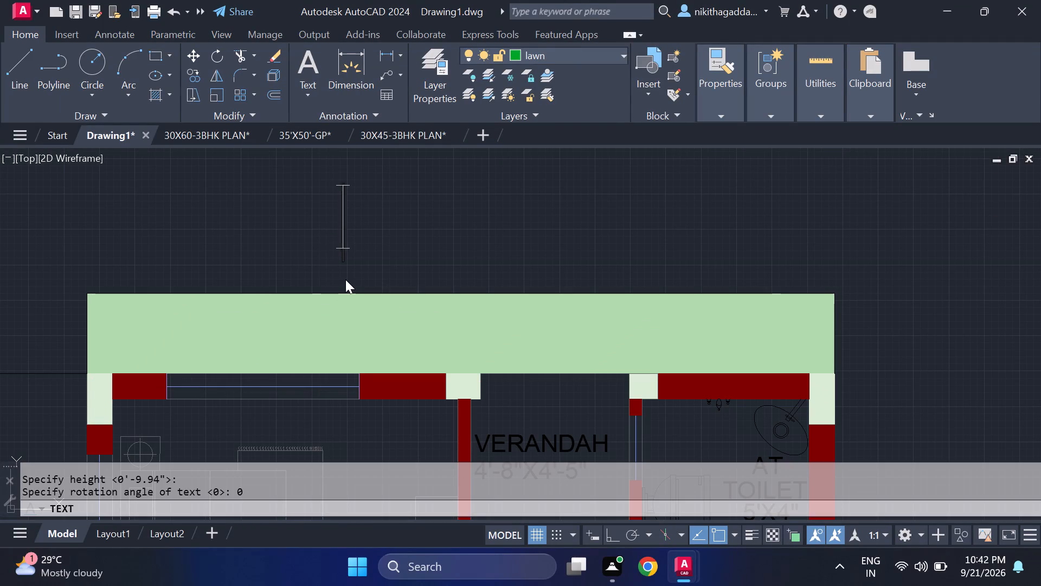
type("RO")
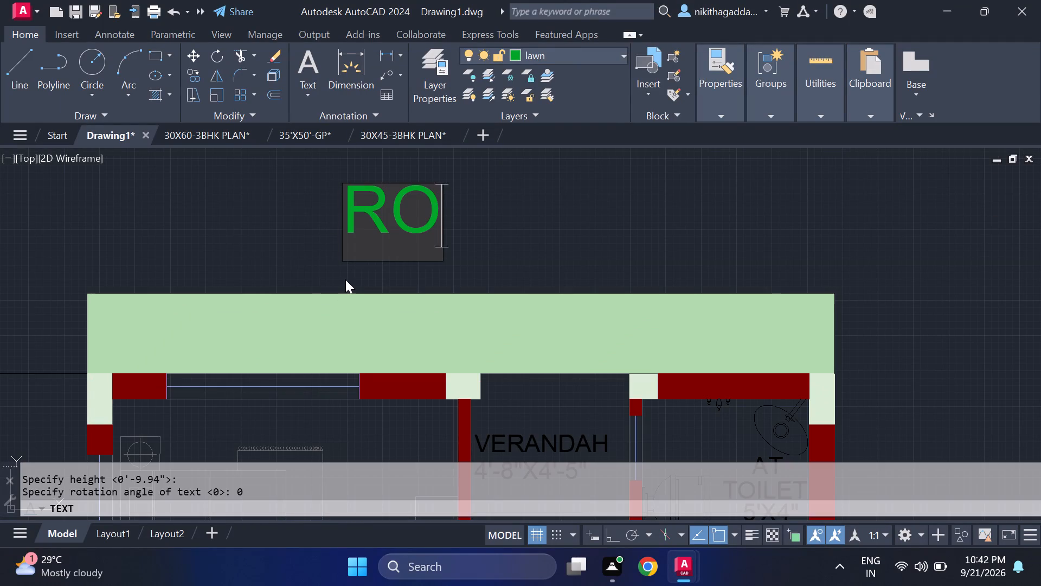
type("AD")
key("Return")
key("Return")
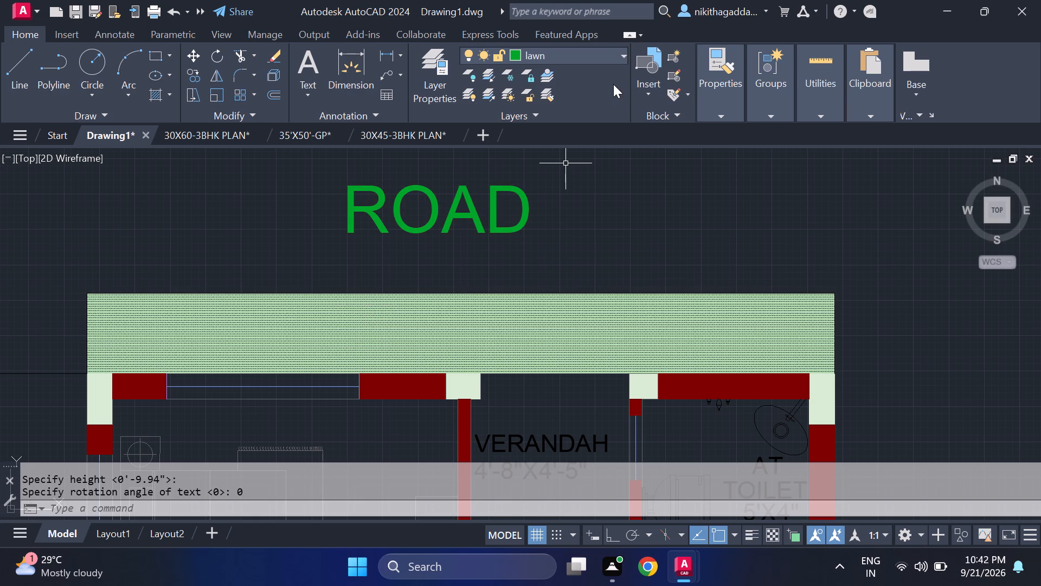
Change the ROAD label above the first plan to the text layer.
left_click_drag(579, 202, 556, 202)
left_click(390, 226)
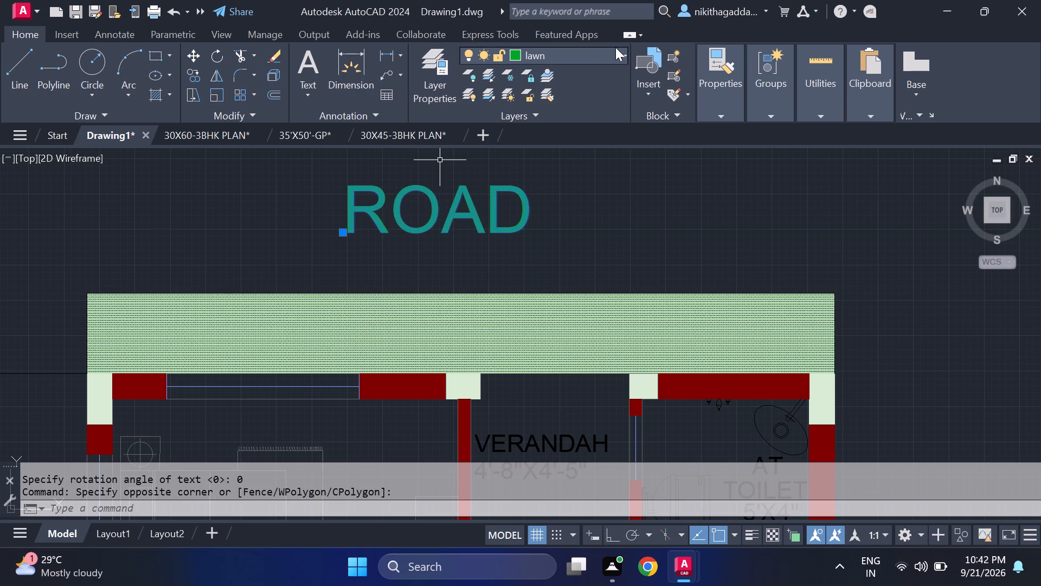
left_click(615, 47)
left_click(561, 196)
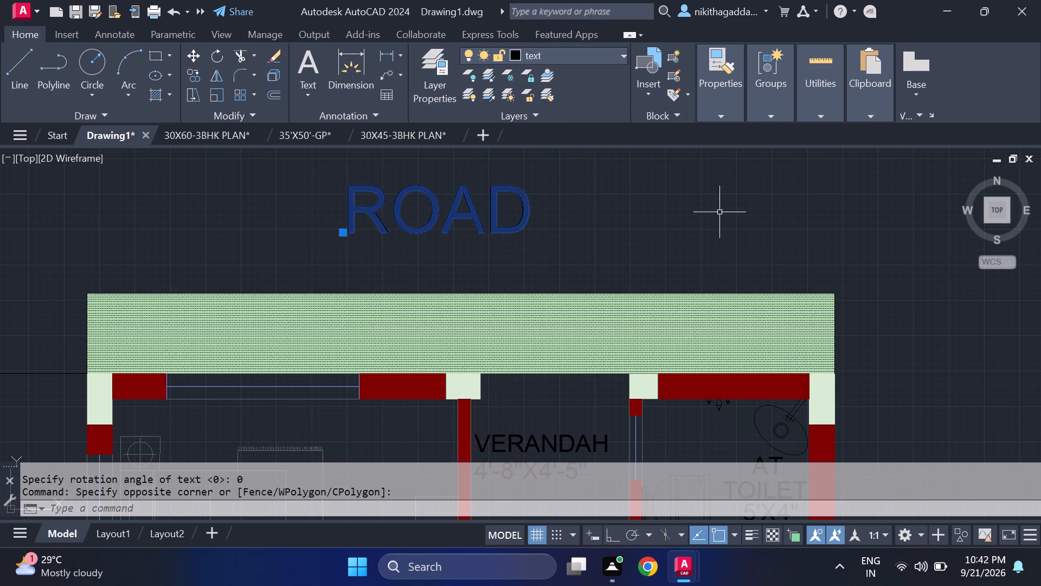
key("Escape")
Copy the ROAD label from above the first plan to above the second plan's green strip.
scroll(697, 253, "down", 3)
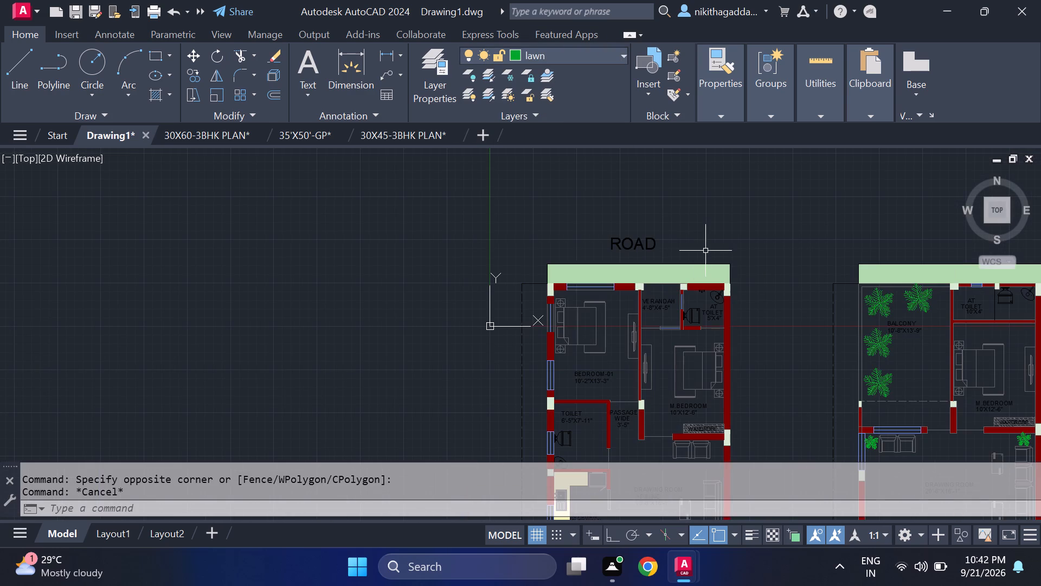
middle_click_drag(706, 251, 614, 227)
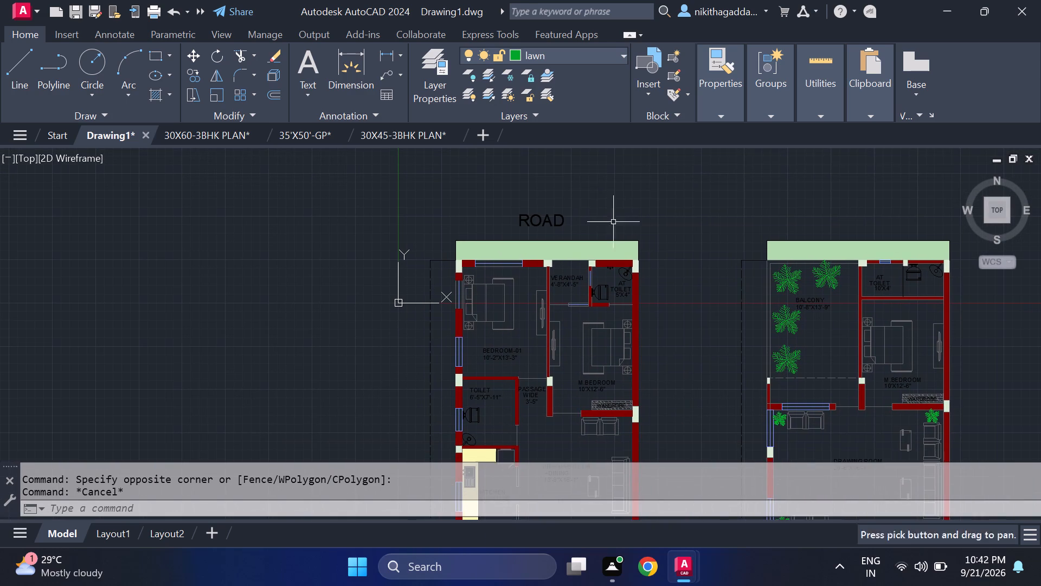
left_click(575, 214)
left_click(498, 228)
type("CO")
key("Return")
left_click(534, 226)
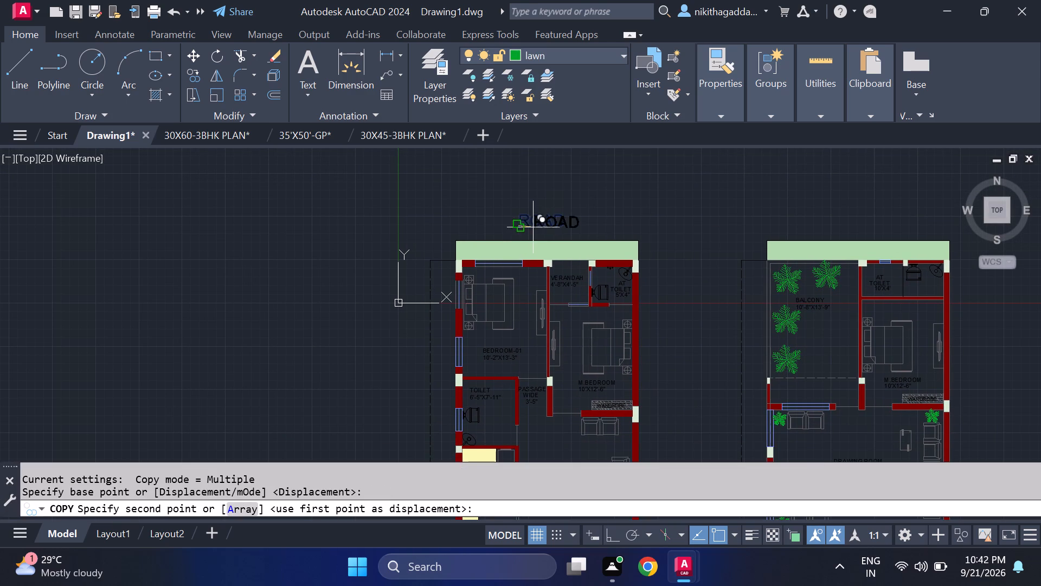
scroll(864, 237, "up", 2)
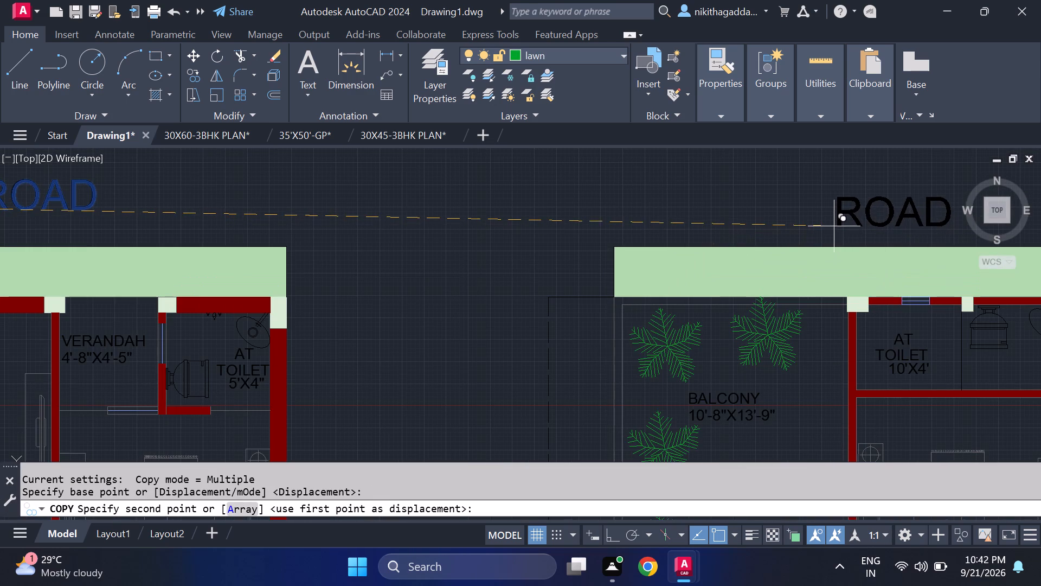
left_click(834, 226)
Place four more ROAD copies, two stacked below the first plan's bottom edge and two stacked below the second plan's.
scroll(834, 234, "down", 2)
middle_click_drag(737, 338, 725, 168)
scroll(696, 274, "down", 2)
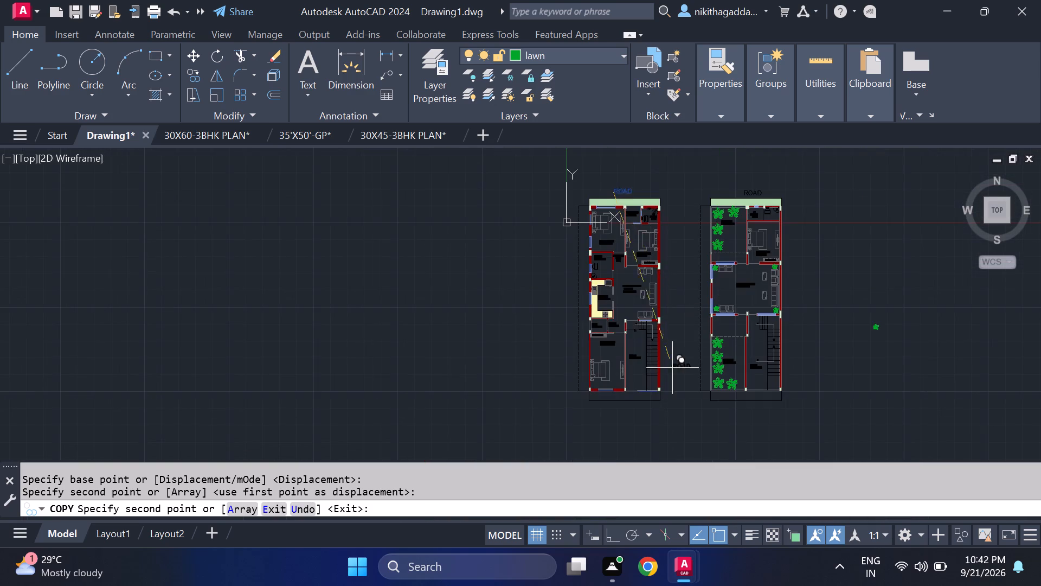
middle_click_drag(670, 373, 672, 245)
scroll(637, 292, "up", 3)
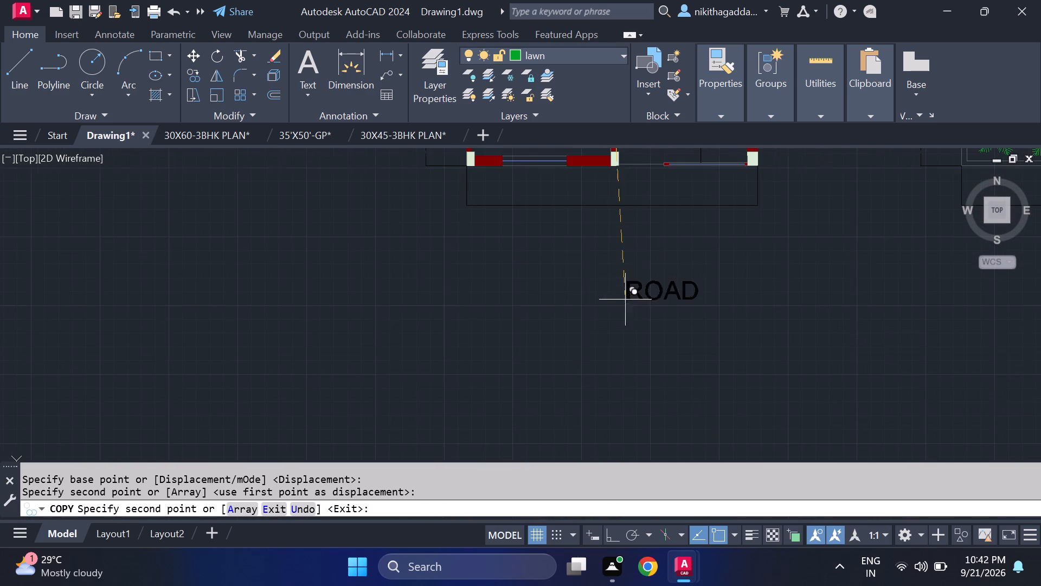
left_click(573, 231)
scroll(839, 297, "down", 1)
middle_click_drag(839, 297, 748, 318)
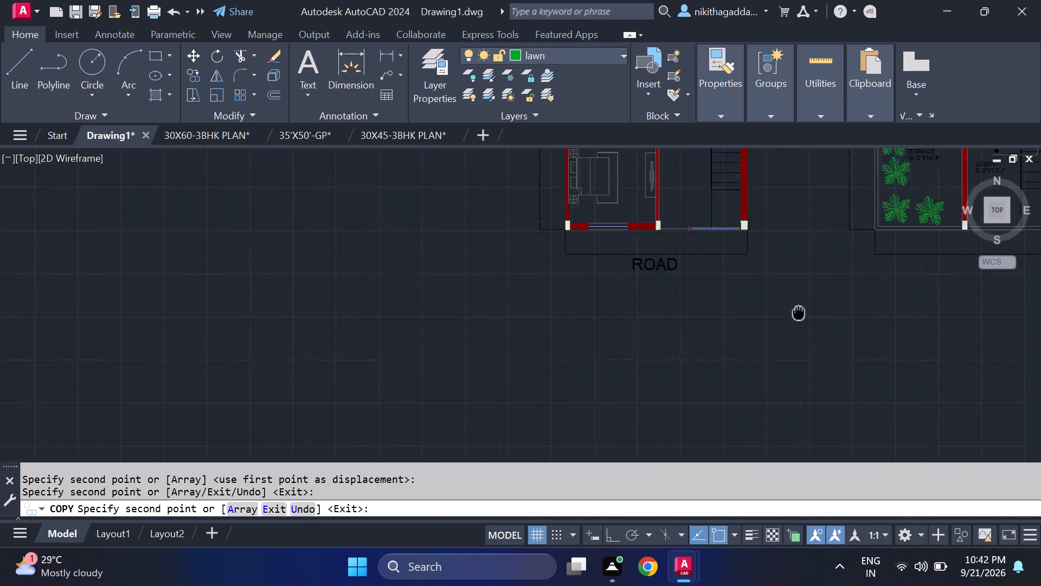
middle_click_drag(748, 318, 564, 313)
left_click(722, 272)
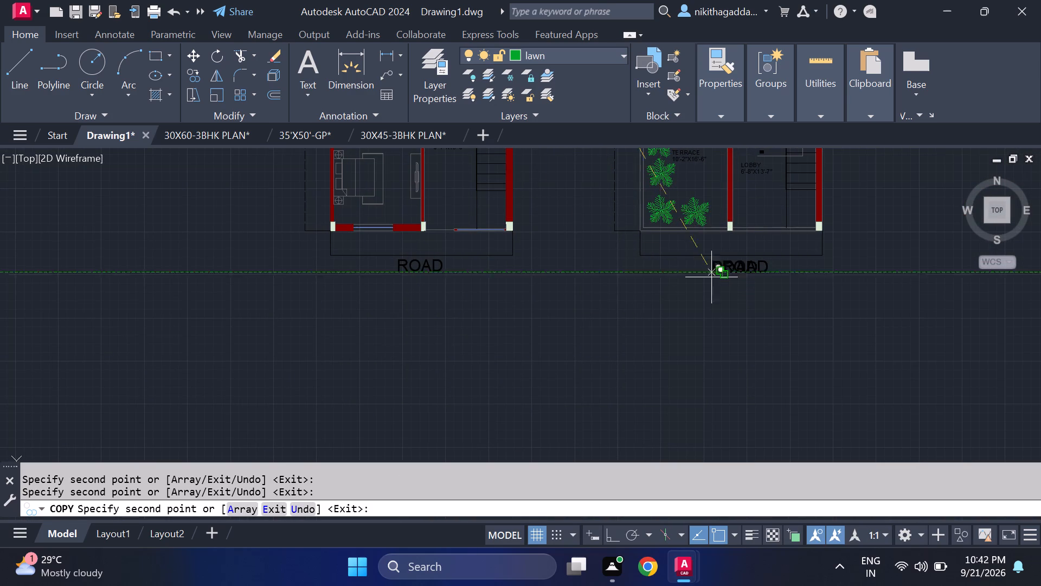
left_click(391, 294)
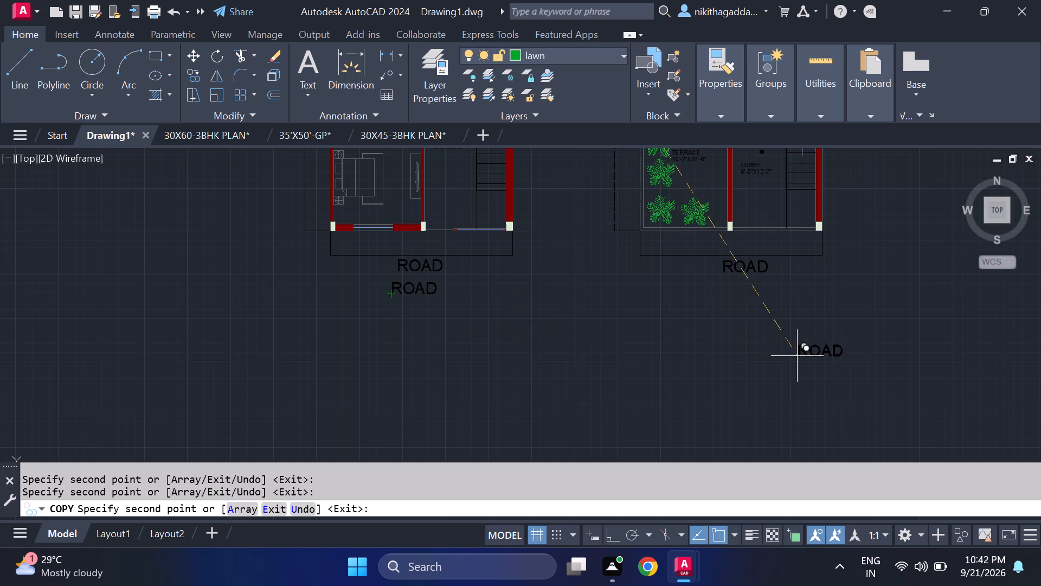
left_click(716, 297)
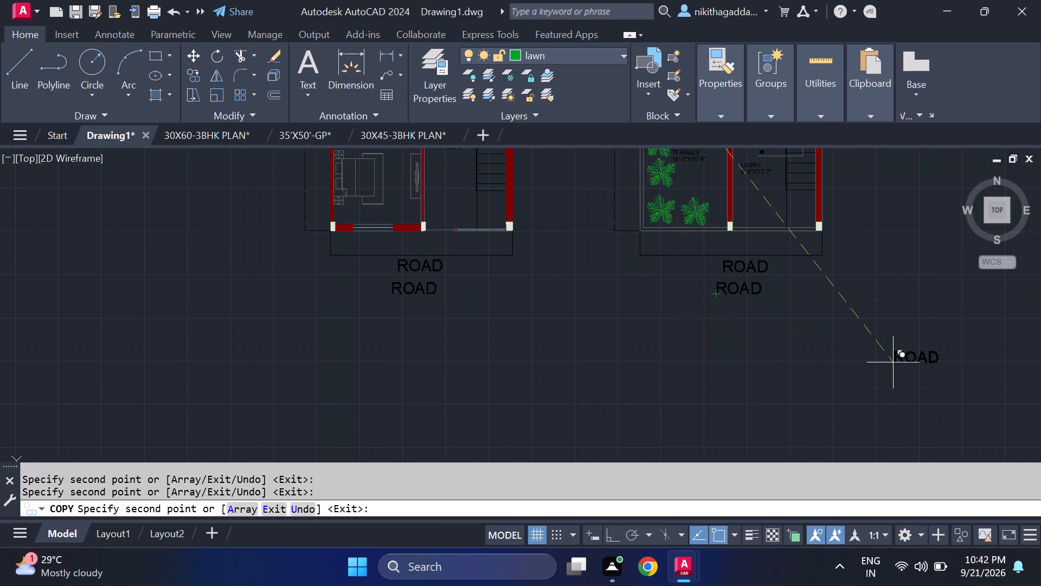
key("Escape")
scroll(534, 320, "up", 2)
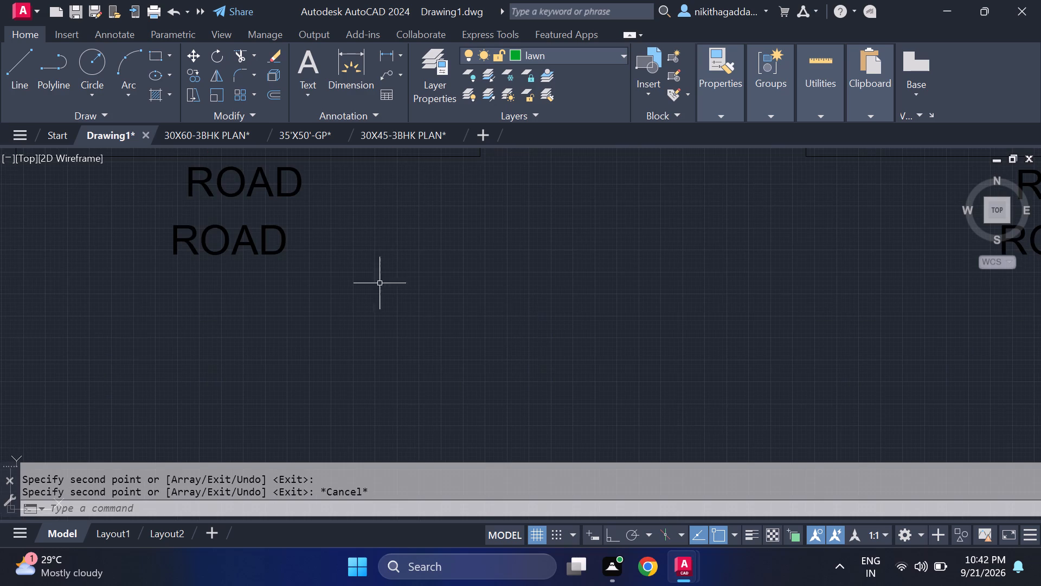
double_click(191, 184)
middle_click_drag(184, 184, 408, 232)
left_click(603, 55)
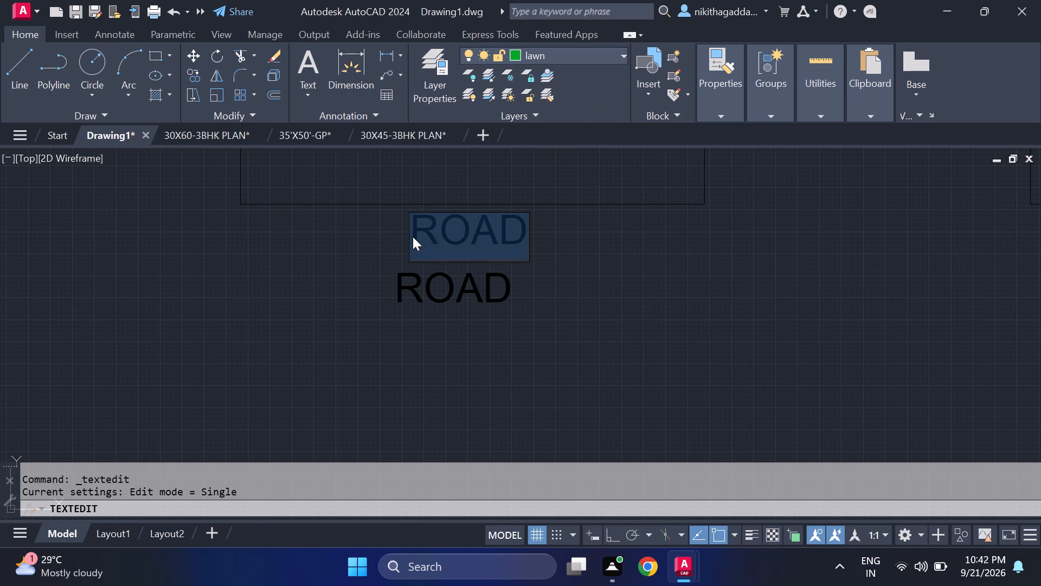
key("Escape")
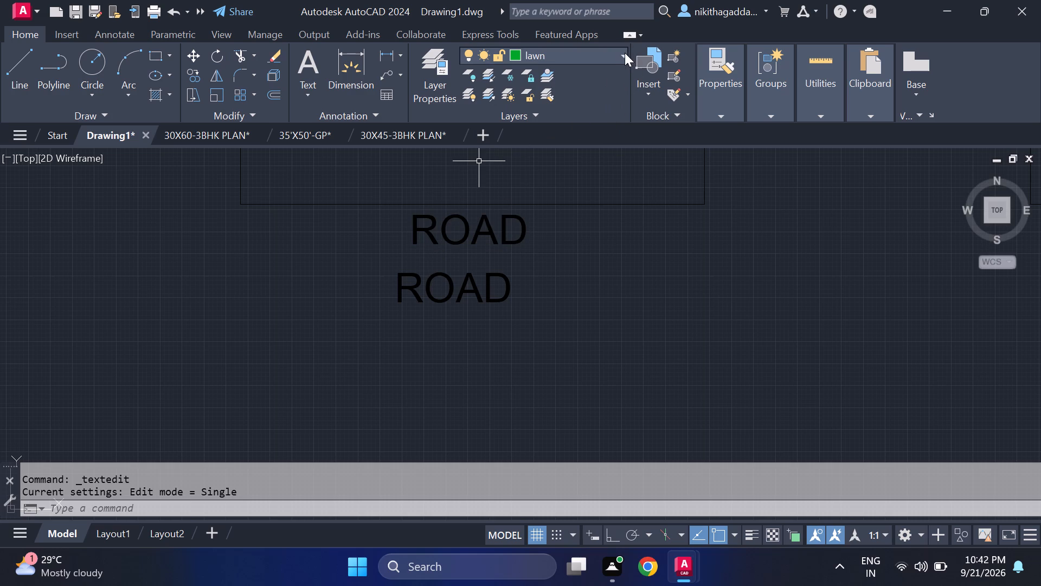
Make text the current layer.
left_click(624, 53)
left_click(586, 196)
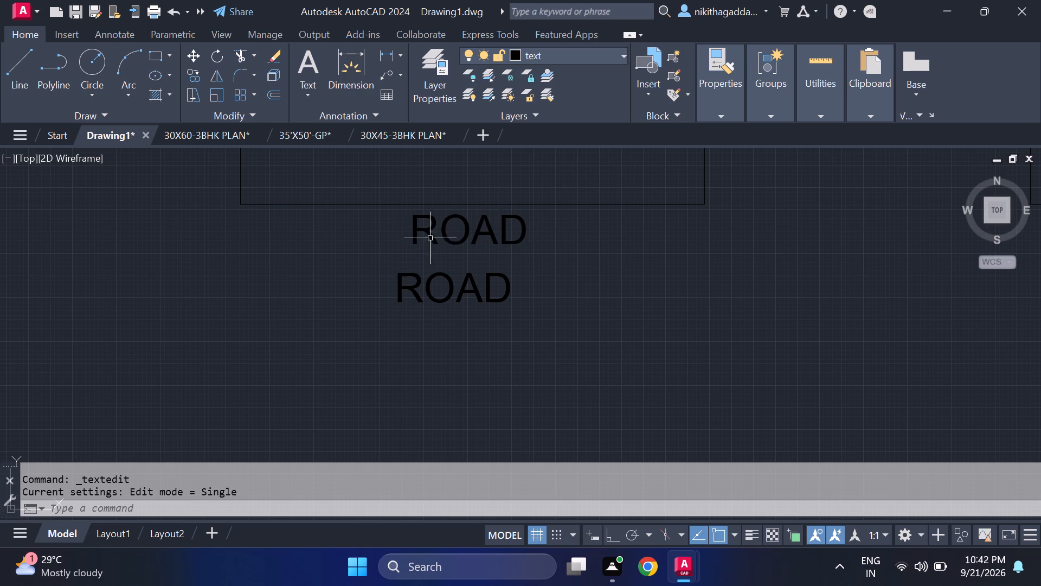
Change the upper ROAD label below the first plan to read MAIN ROAD.
double_click(441, 228)
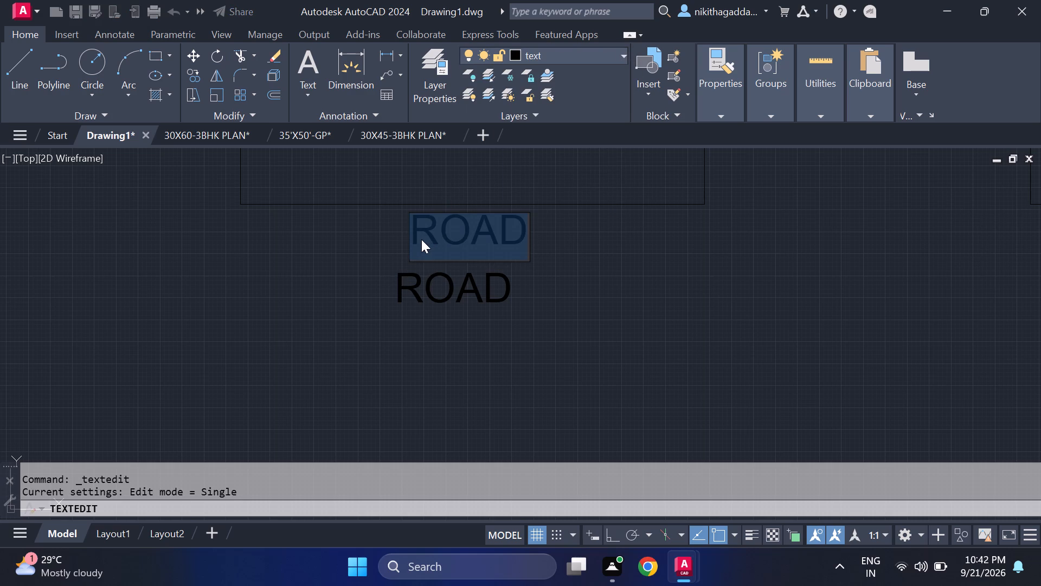
key("Delete")
type("MAIN RP")
key("BackSpace")
type("OAD")
key("Return")
Change the remaining ROAD label under MAIN ROAD to read GROUND FLOOR PLAN.
key("Return")
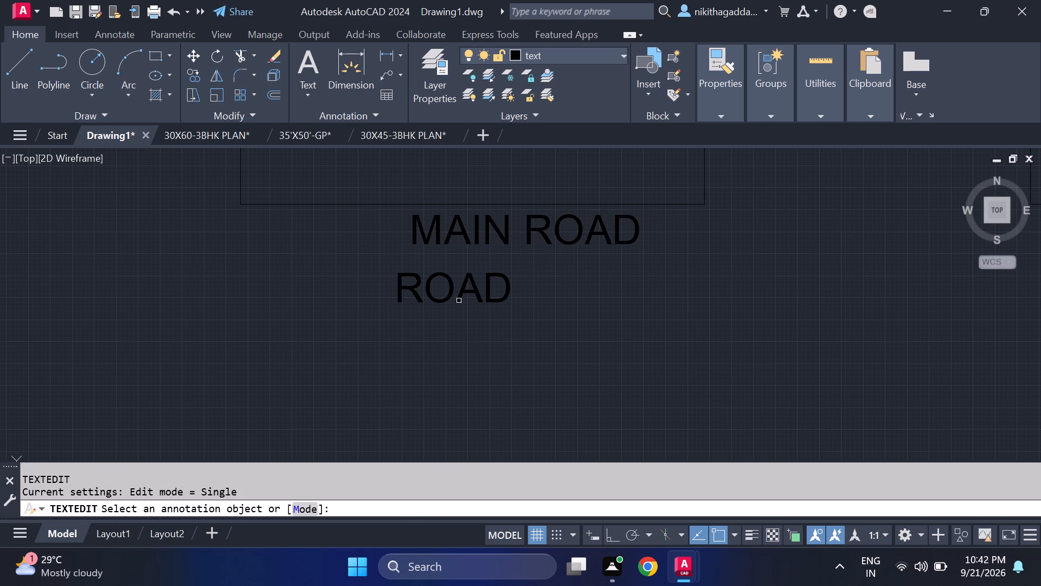
left_click(453, 285)
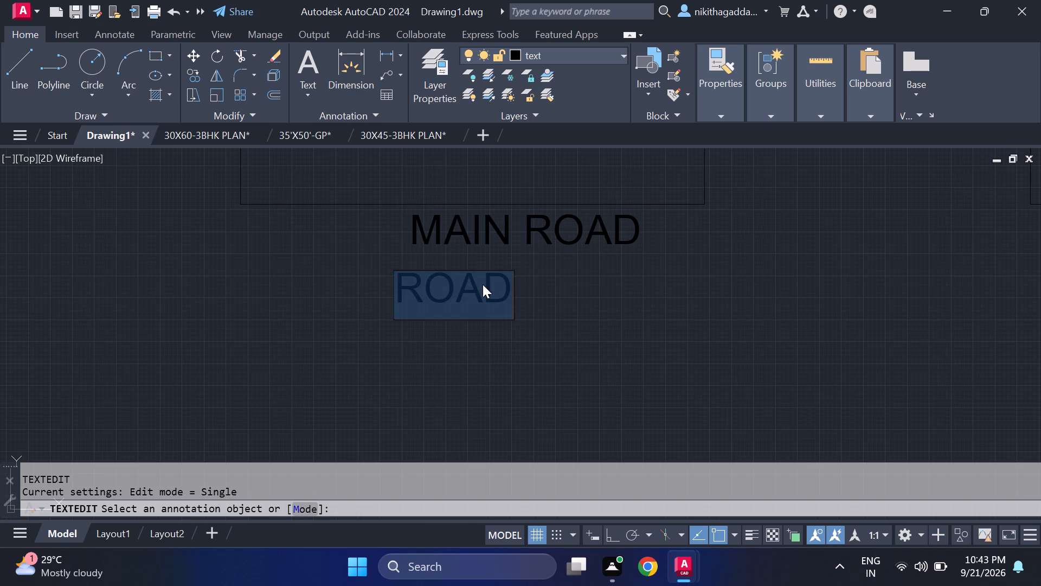
key("Delete")
type("GROUND FLOOR PLAN")
key("Return")
Change the lower of the two ROAD labels below the second plan to read FIRST FLOOR PLAN.
key("Return")
scroll(558, 260, "down", 4)
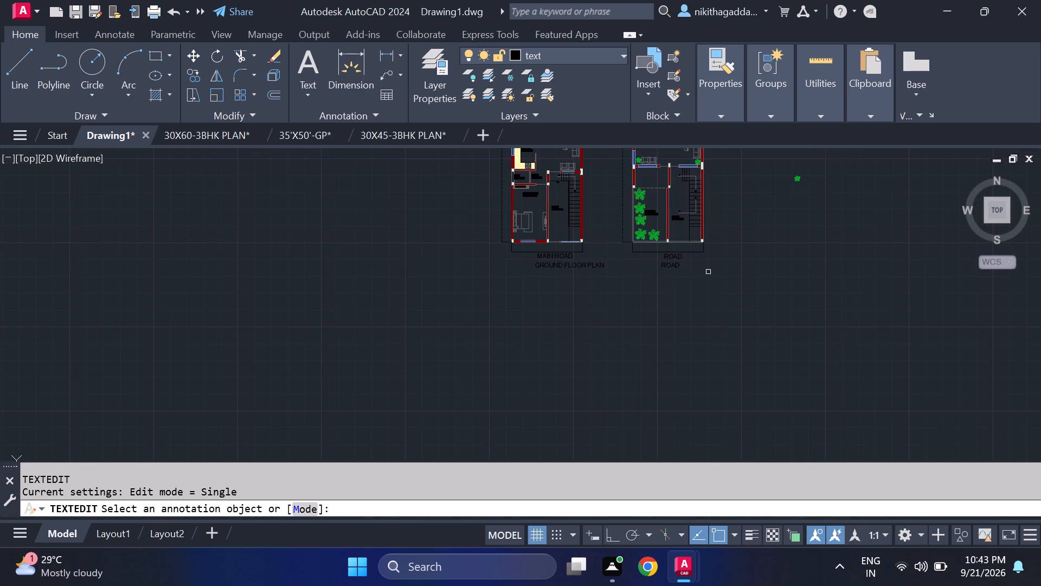
scroll(704, 264, "up", 2)
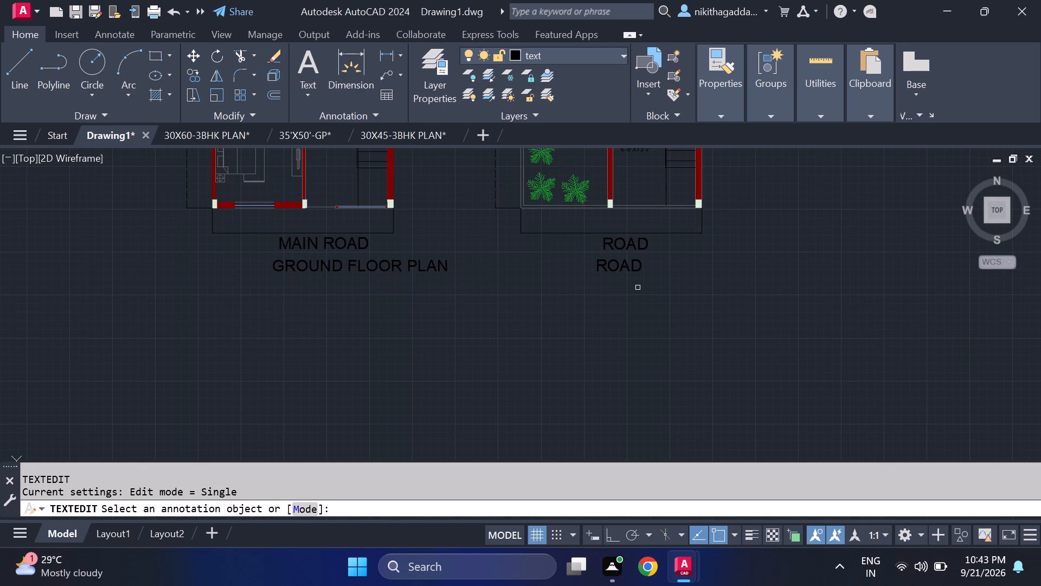
middle_click_drag(638, 288, 641, 322)
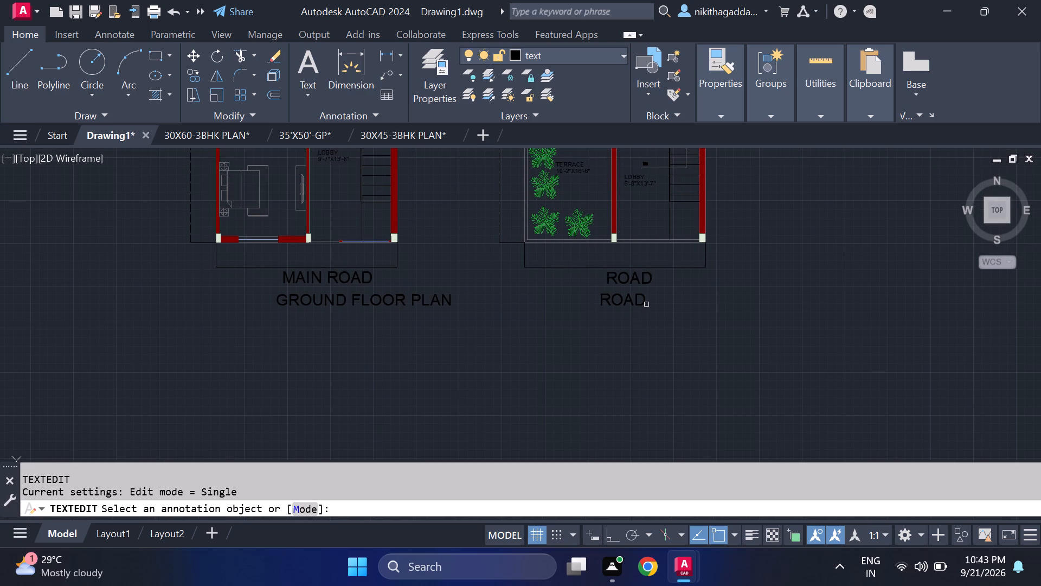
middle_click_drag(646, 304, 658, 369)
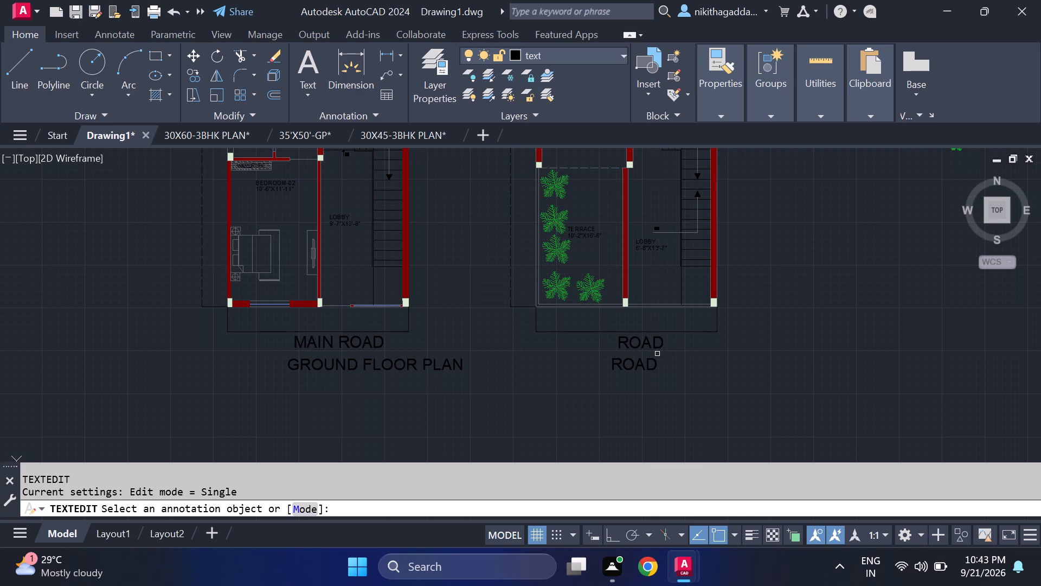
left_click(649, 366)
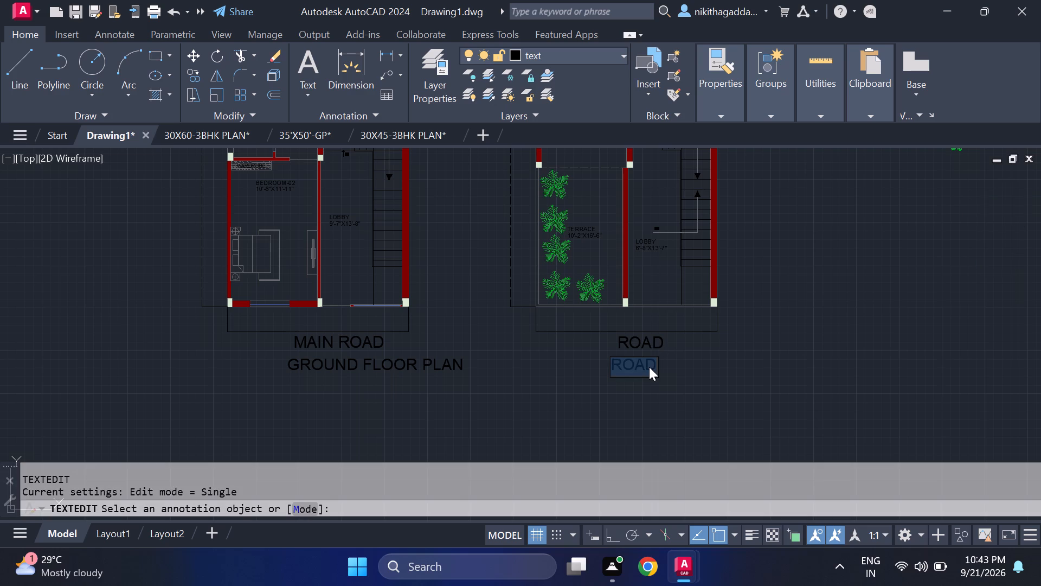
key("Delete")
type("FIRST")
key("space")
type("FLOOR PLAN")
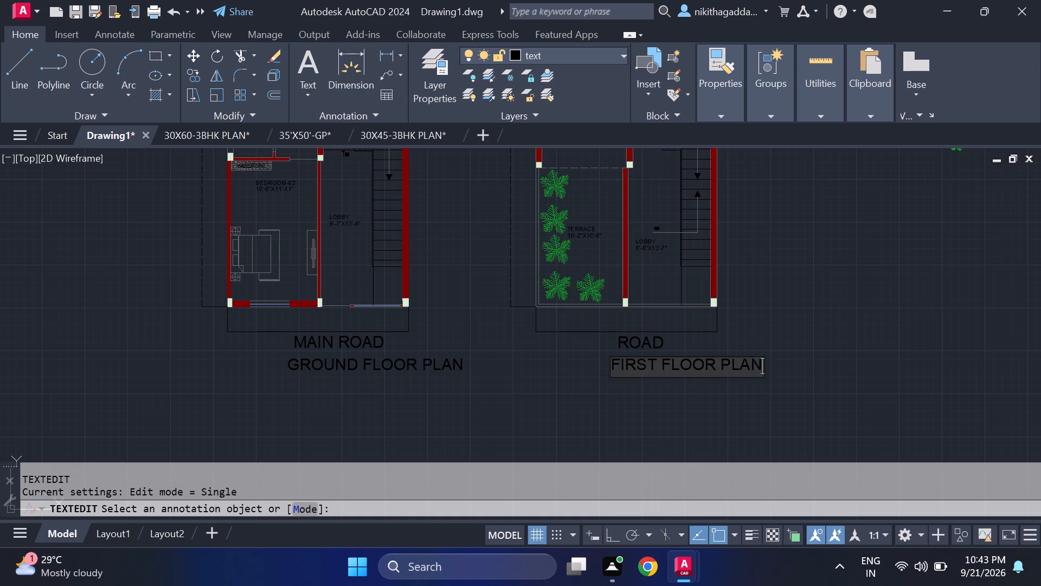
key("Return")
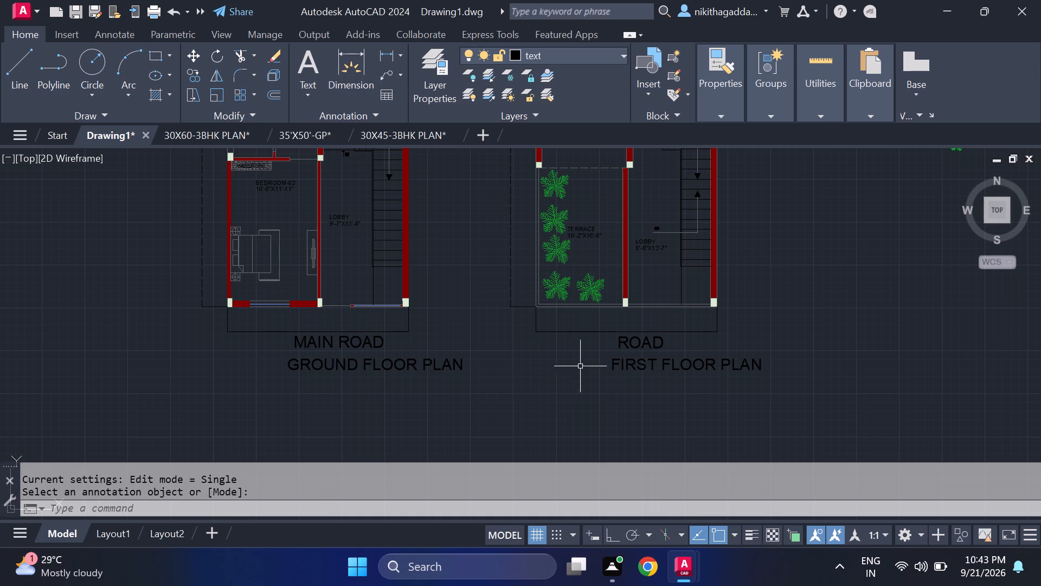
Delete the ROAD label above the FIRST FLOOR PLAN title.
left_click(639, 348)
key("Delete")
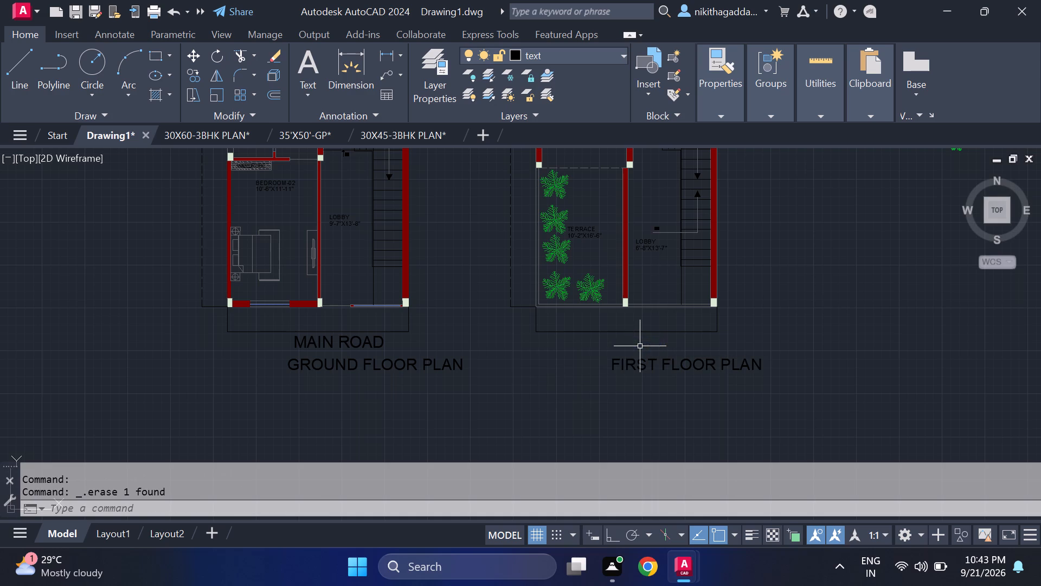
Scale down the MAIN ROAD label about its lower-left insertion point, picking the factor freehand so it is smaller than the plan title.
scroll(319, 347, "up", 1)
left_click(325, 338)
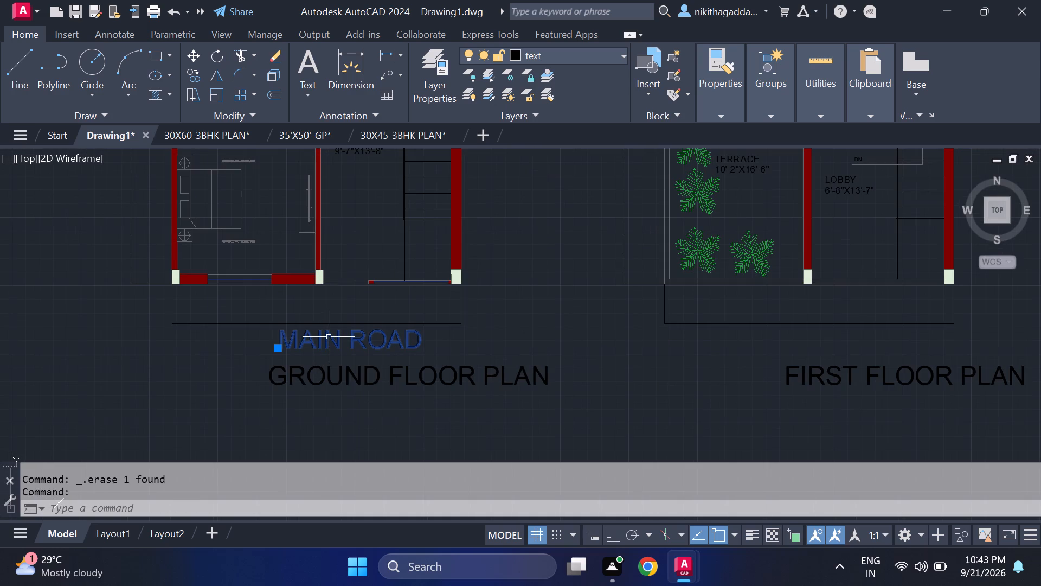
type("SC")
type("ALE")
key("Return")
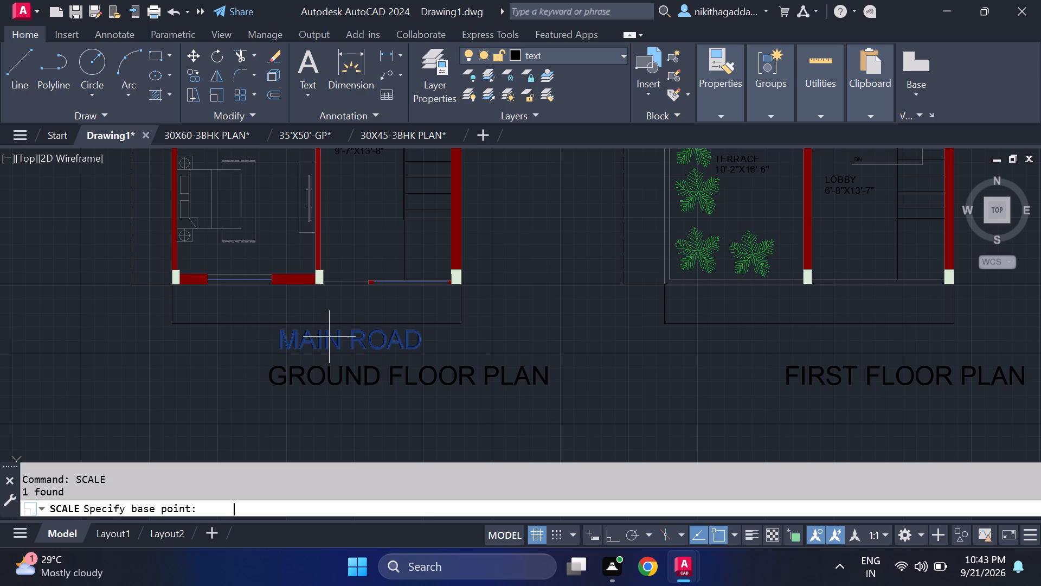
left_click(291, 353)
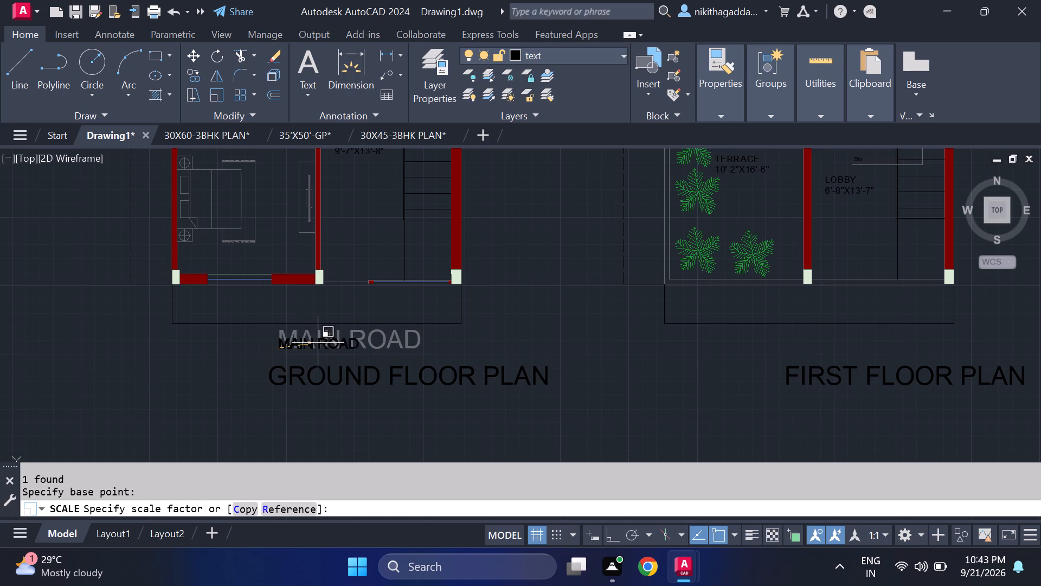
left_click(322, 340)
Move the GROUND FLOOR PLAN title left so it sits roughly centred below the first plan.
scroll(384, 354, "down", 1)
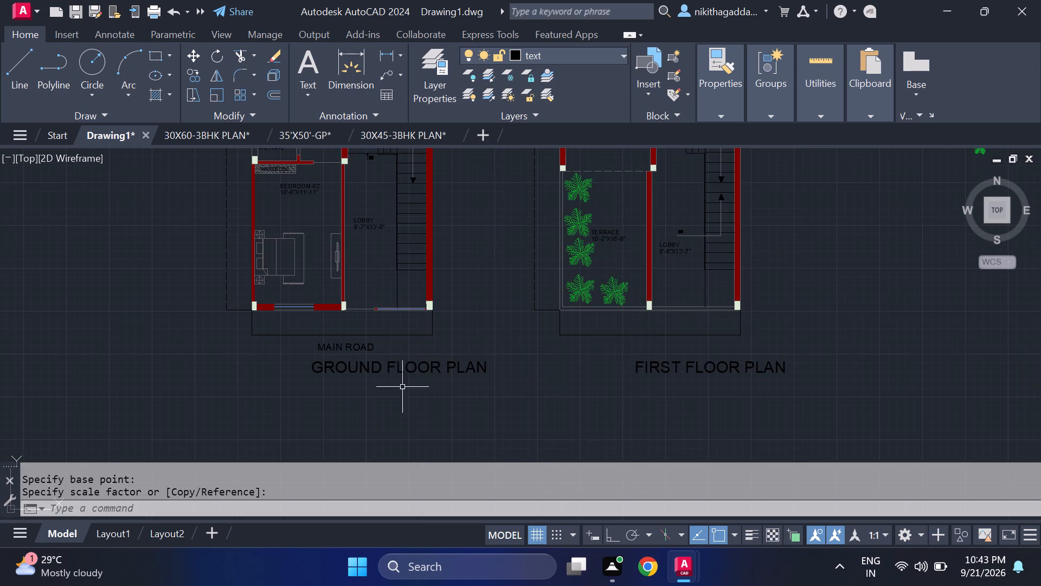
left_click(428, 358)
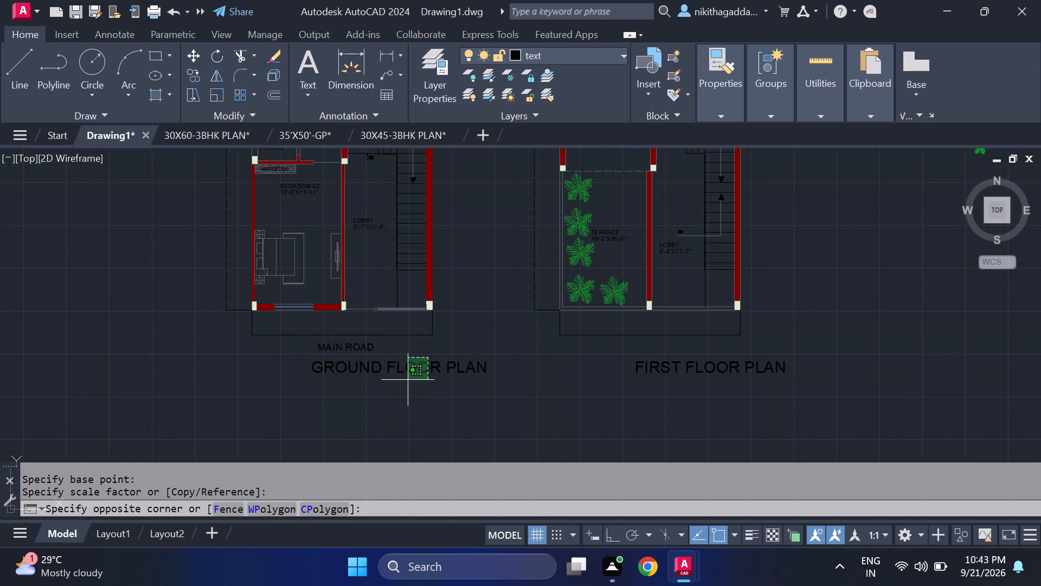
left_click(406, 381)
key("m")
key("Return")
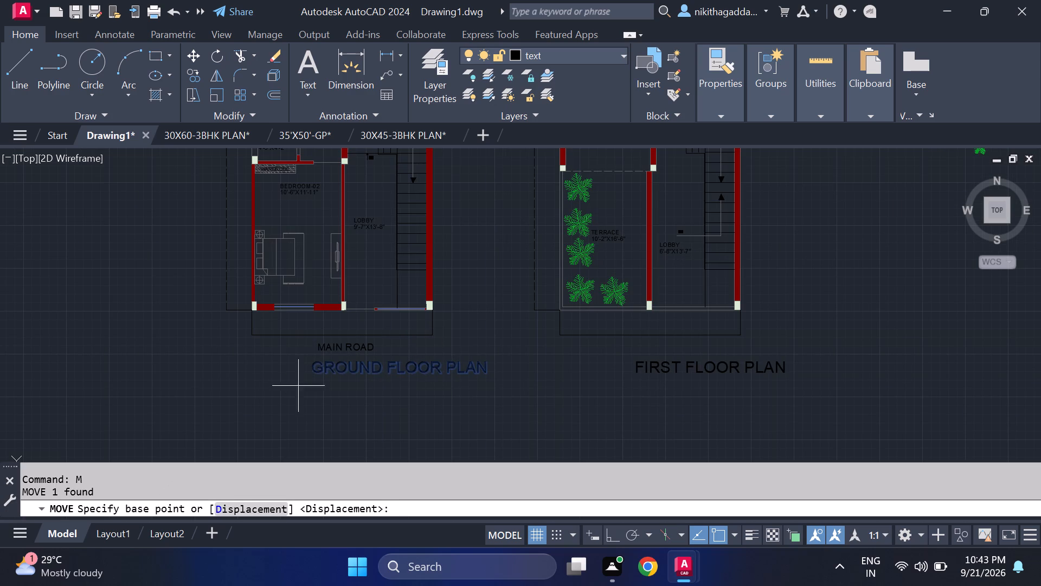
left_click(317, 372)
left_click(266, 378)
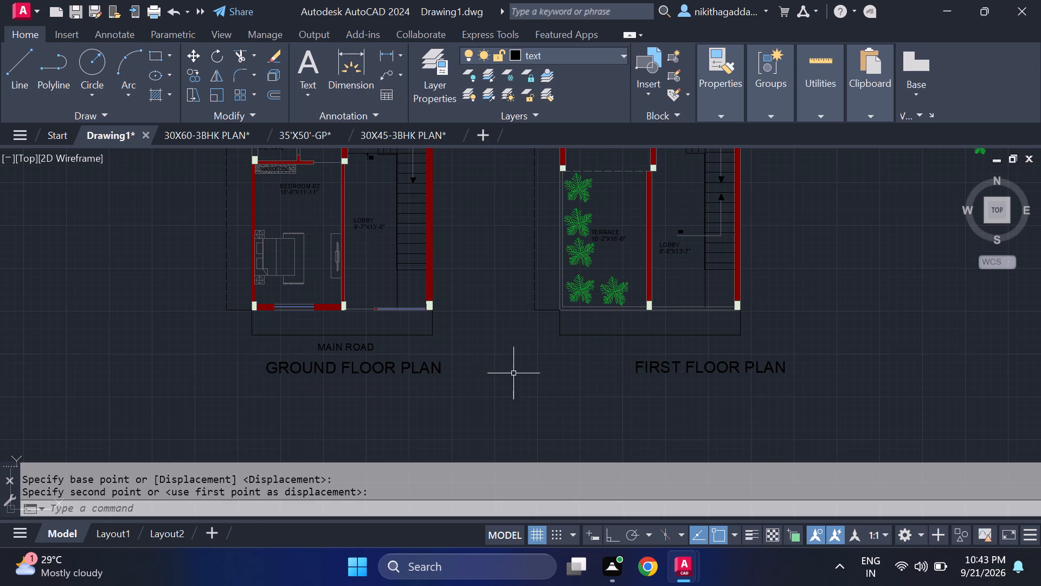
Move the FIRST FLOOR PLAN title left so it sits roughly centred below the second plan.
left_click(711, 368)
key("m")
key("Return")
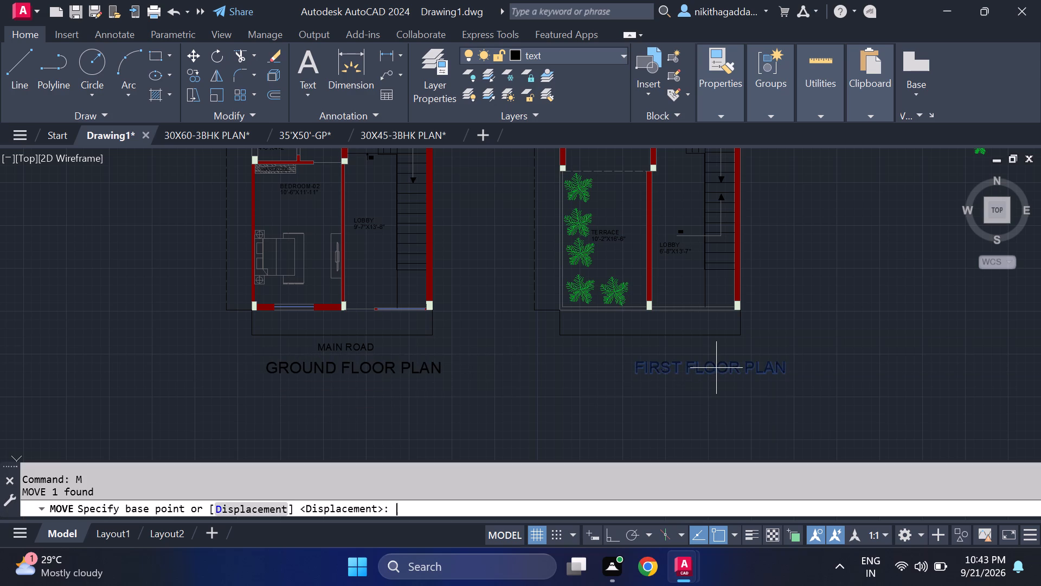
left_click(646, 377)
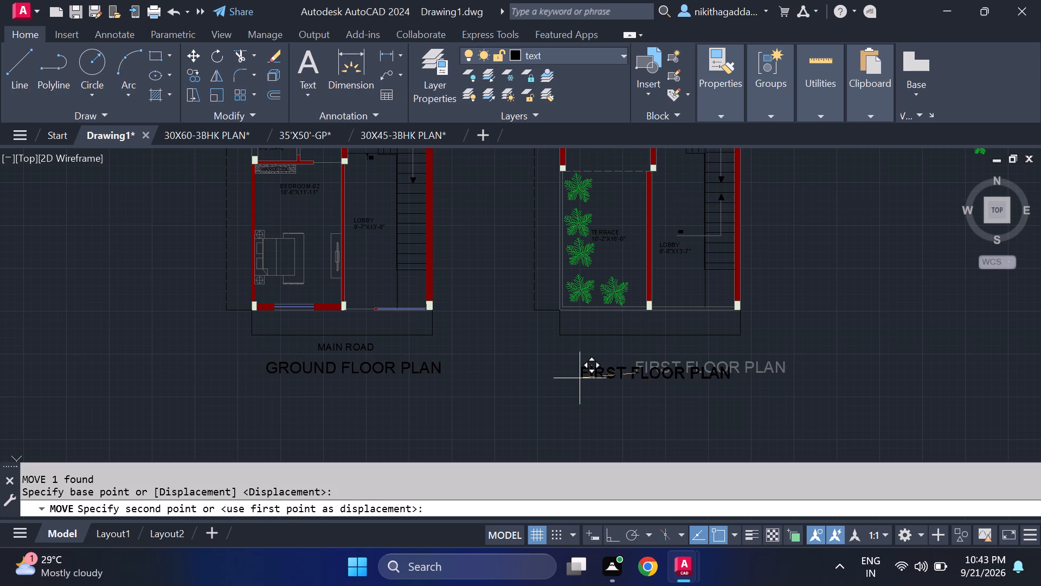
left_click(580, 377)
Copy the MAIN ROAD label from the ground floor plan to the matching spot above the FIRST FLOOR PLAN title.
left_click(367, 346)
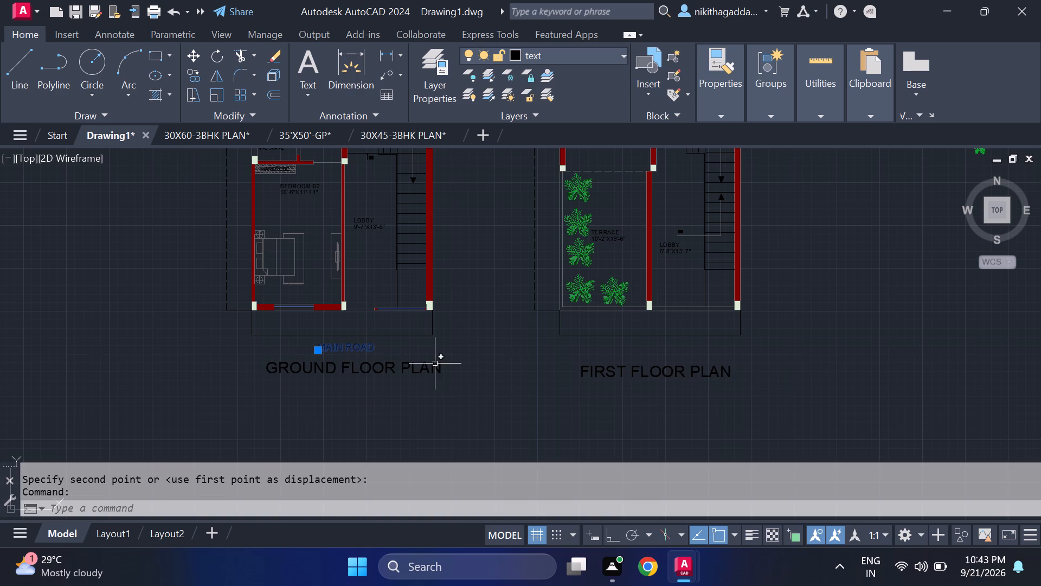
type("CO")
key("Return")
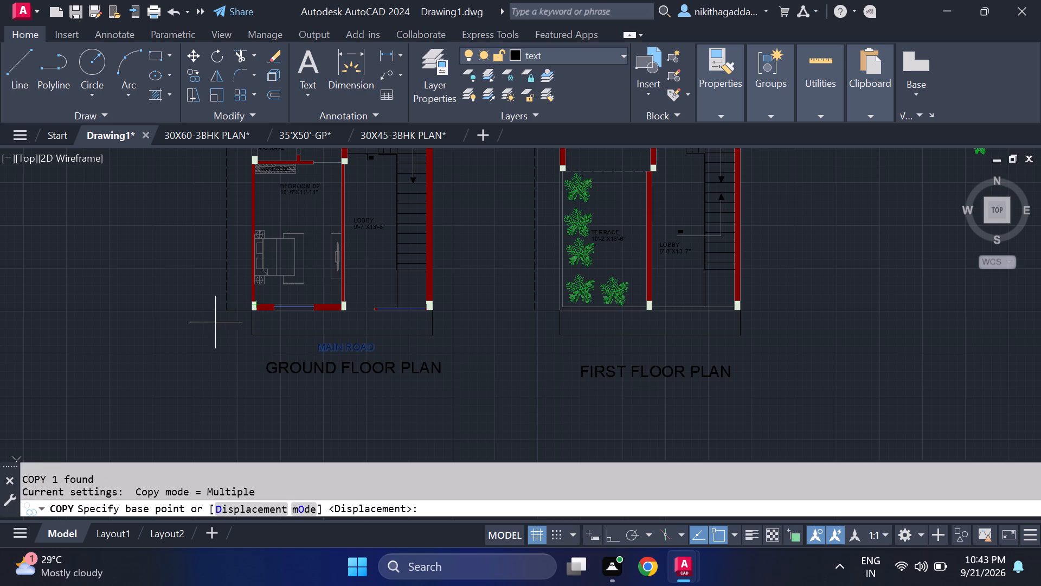
left_click(318, 351)
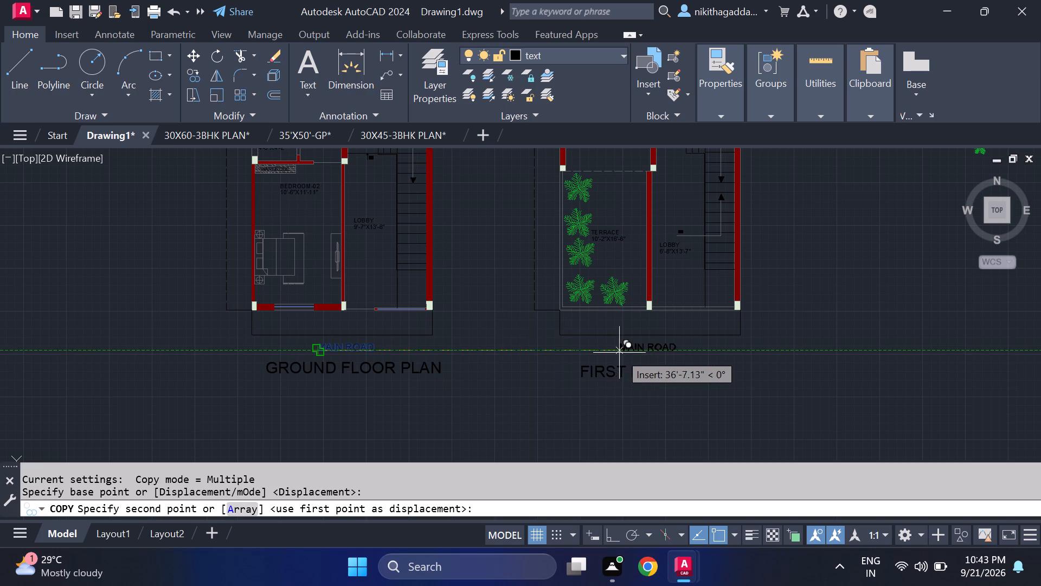
left_click(624, 353)
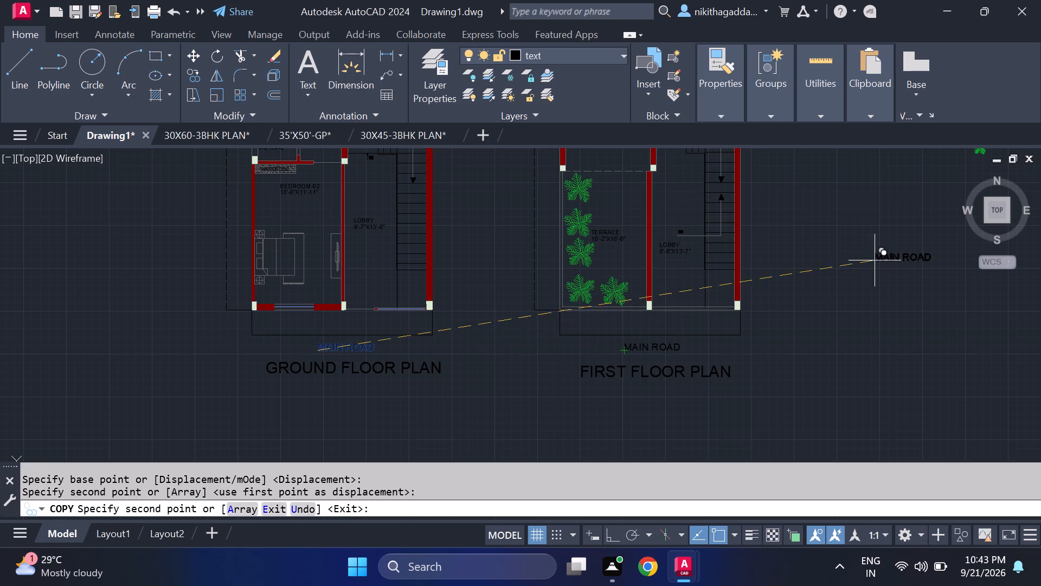
key("Return")
Delete the stray green plant lying outside the first floor plan.
scroll(824, 321, "down", 1)
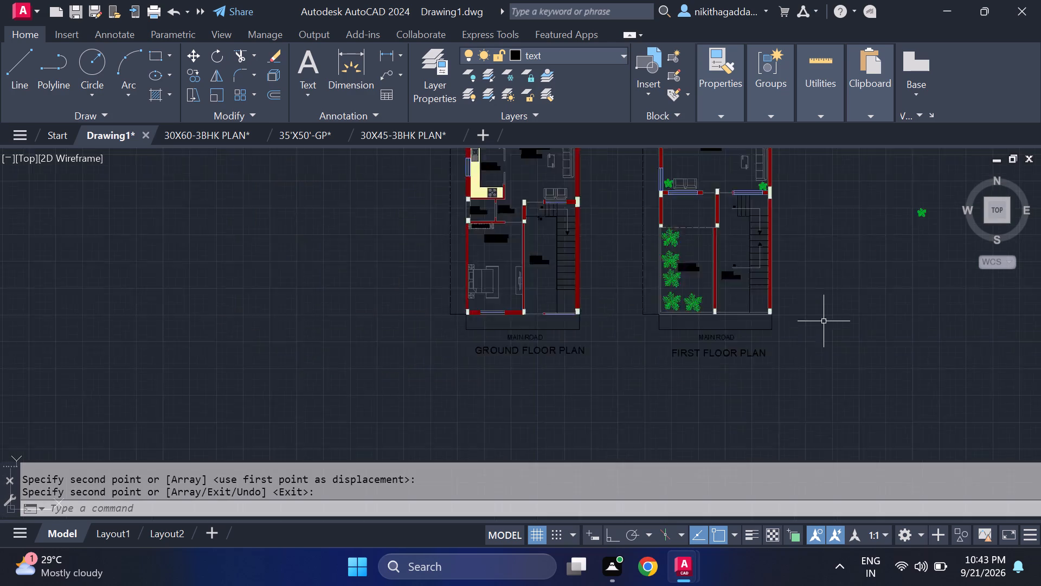
scroll(824, 323, "down", 1)
middle_click_drag(824, 323, 818, 381)
scroll(817, 381, "up", 1)
middle_click_drag(801, 353, 805, 449)
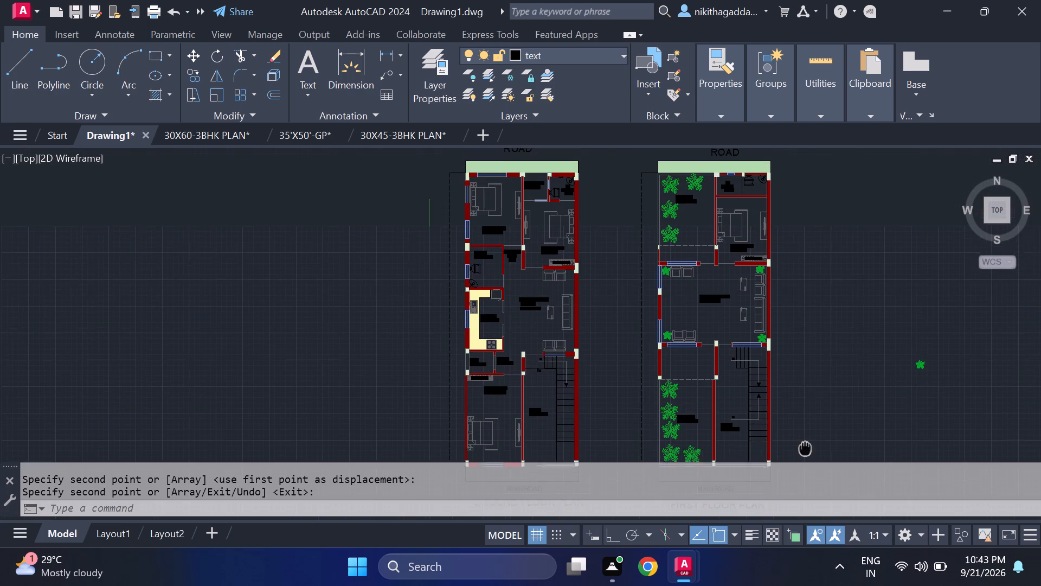
middle_click_drag(805, 449, 782, 371)
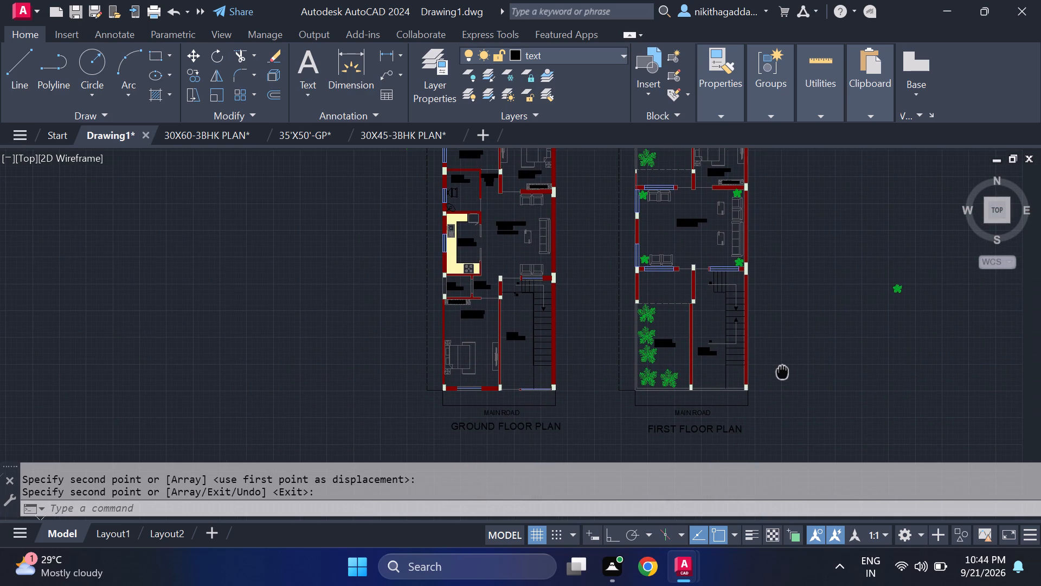
middle_click_drag(782, 371, 773, 380)
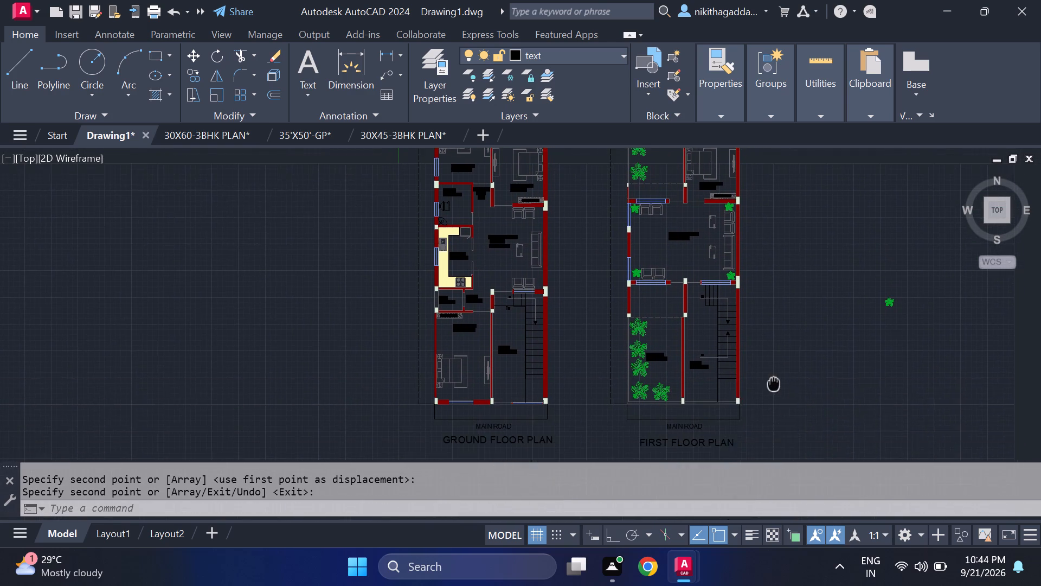
middle_click_drag(773, 380, 771, 374)
left_click_drag(925, 252, 922, 280)
left_click(885, 326)
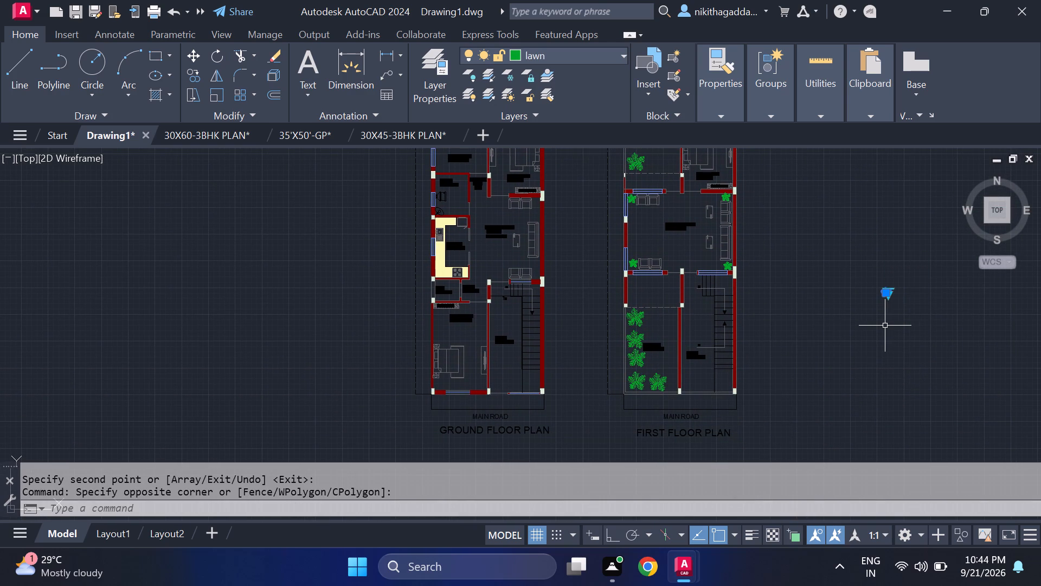
key("Delete")
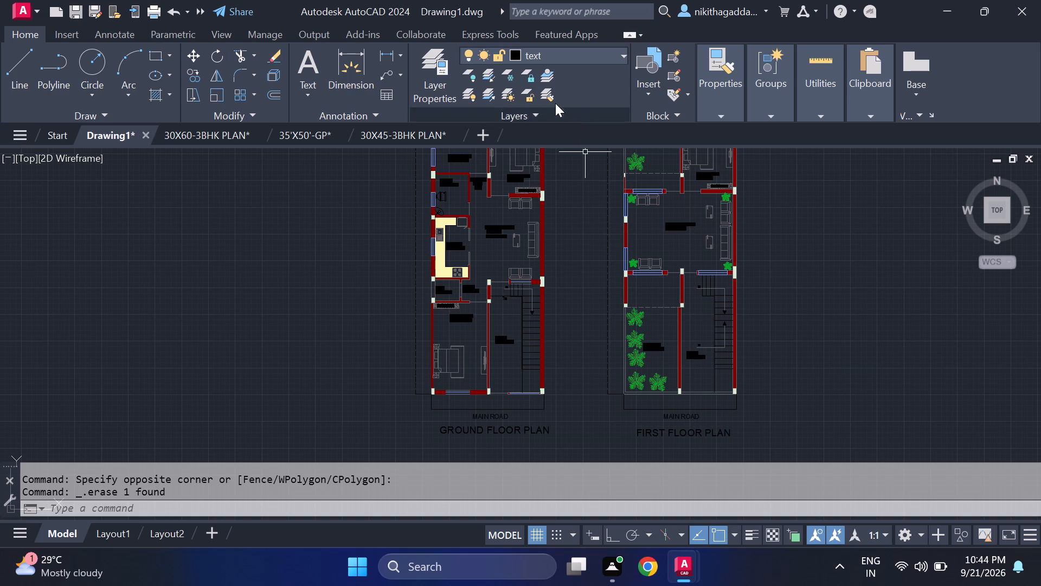
Add a horizontal linear dimension across the ground floor plan's full width, above its ROAD label, with ortho turned on.
left_click(389, 59)
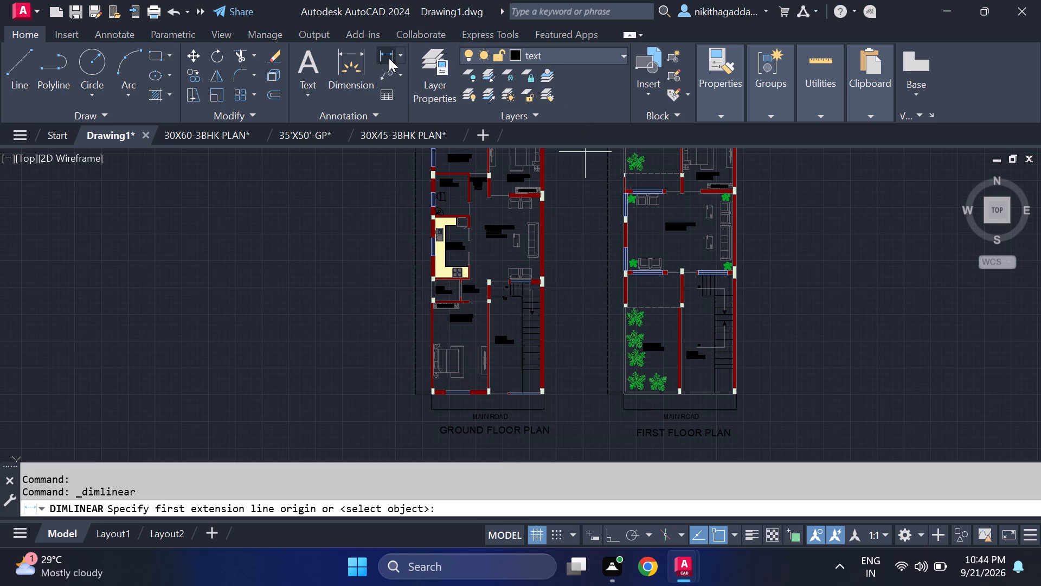
middle_click_drag(326, 240, 305, 343)
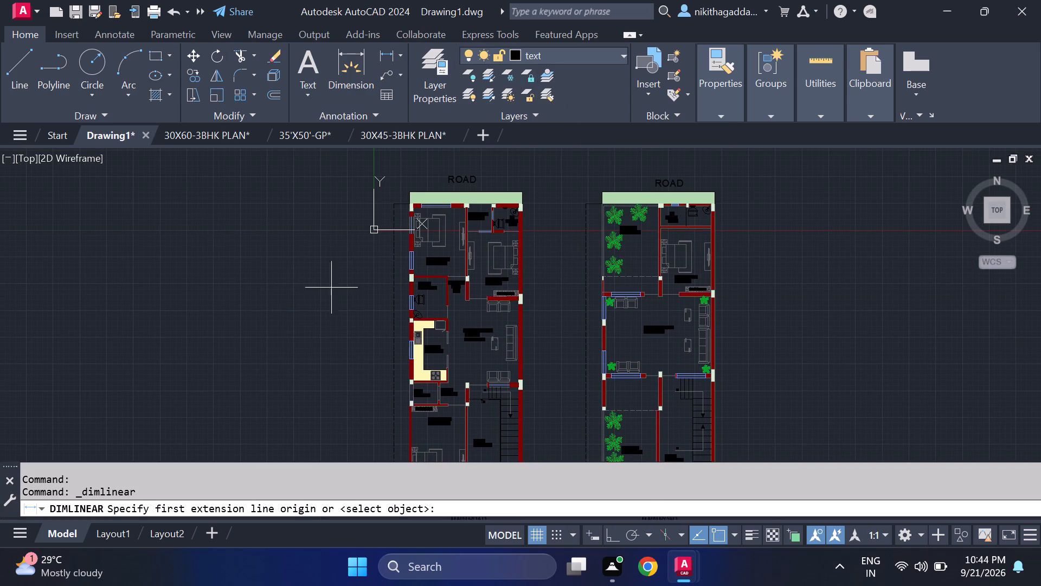
middle_click_drag(359, 270, 322, 338)
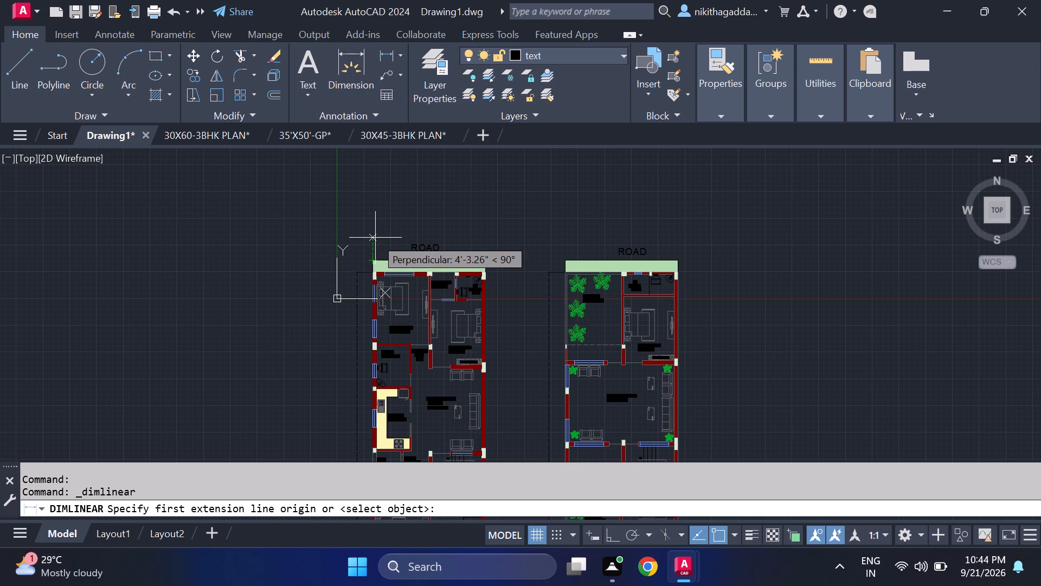
left_click(375, 238)
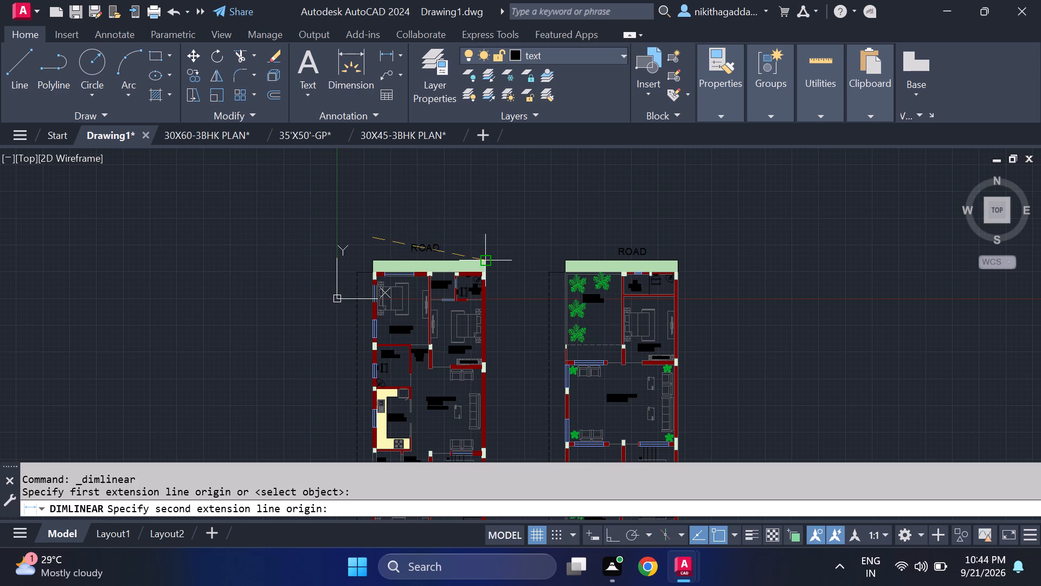
key("F8")
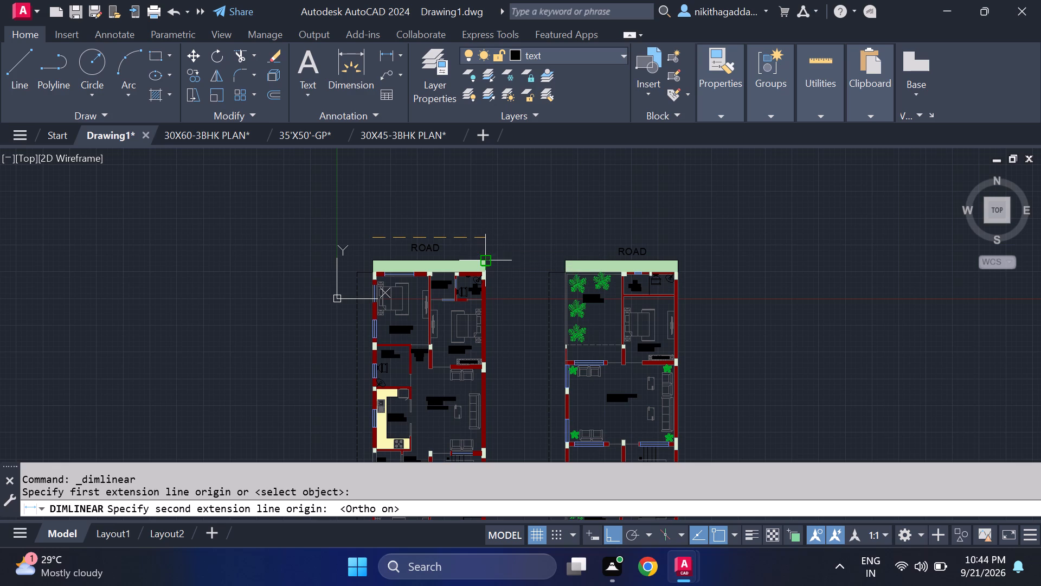
left_click(484, 237)
left_click(484, 237)
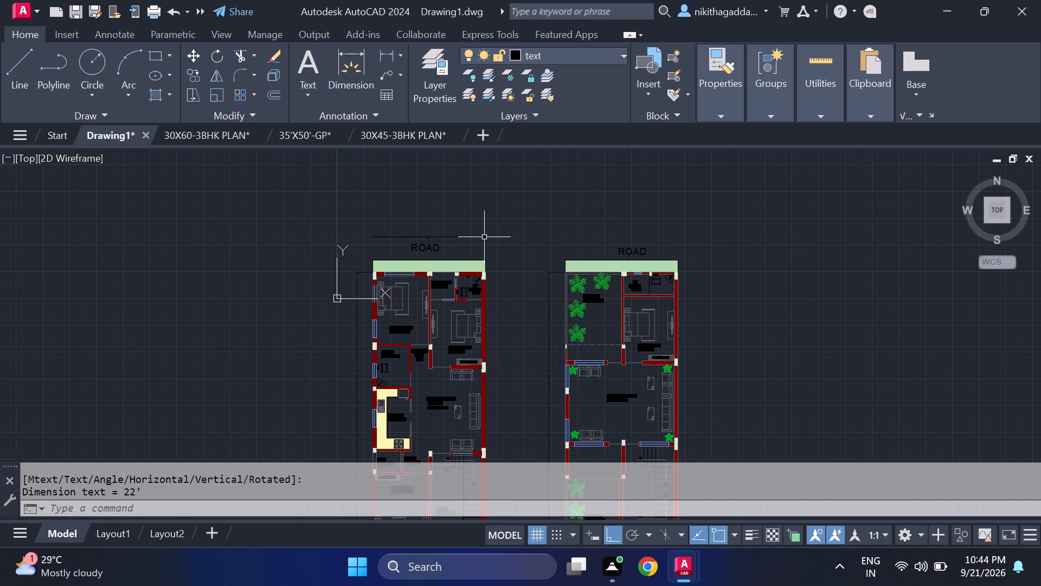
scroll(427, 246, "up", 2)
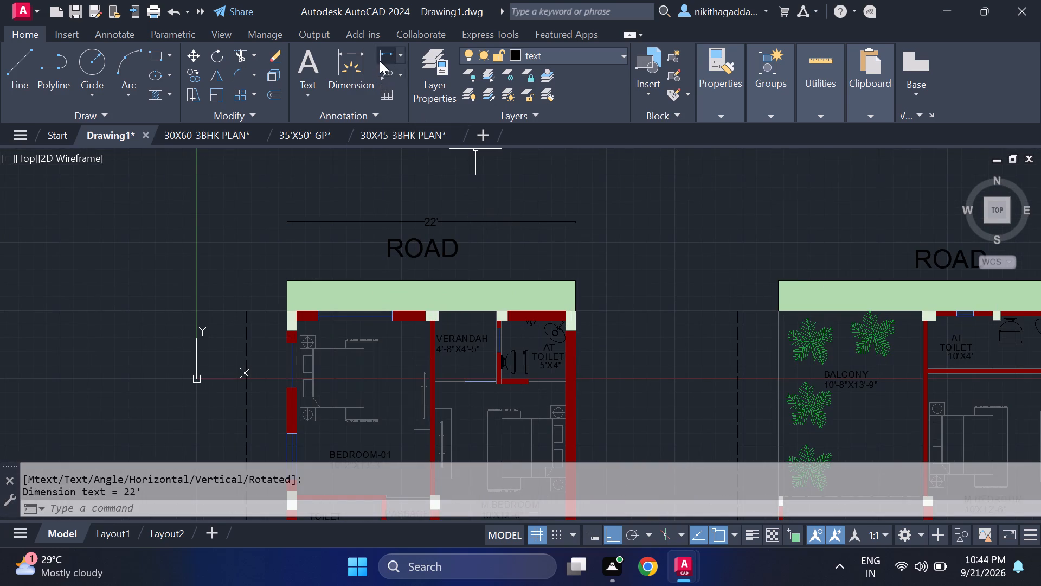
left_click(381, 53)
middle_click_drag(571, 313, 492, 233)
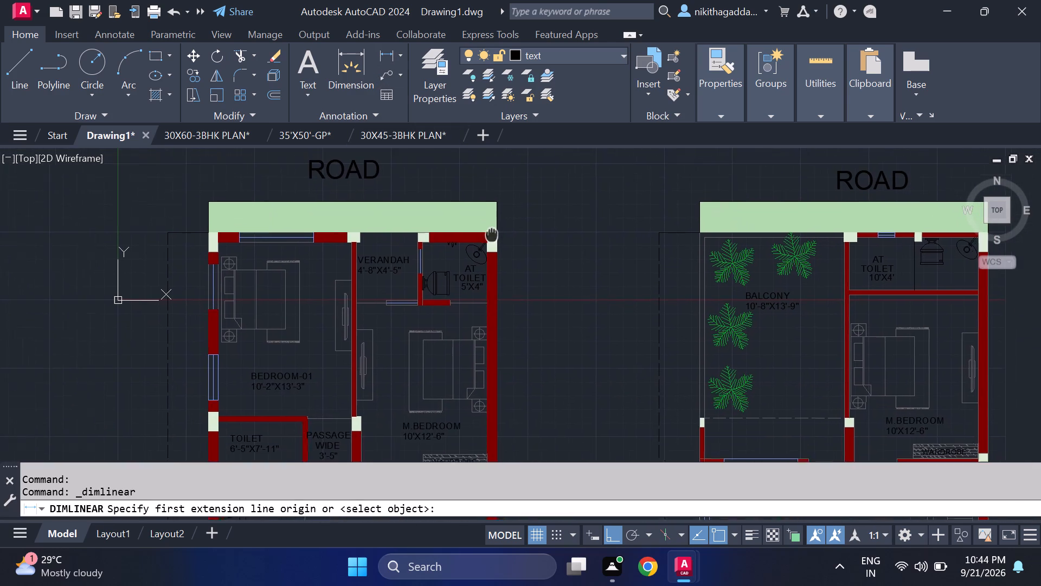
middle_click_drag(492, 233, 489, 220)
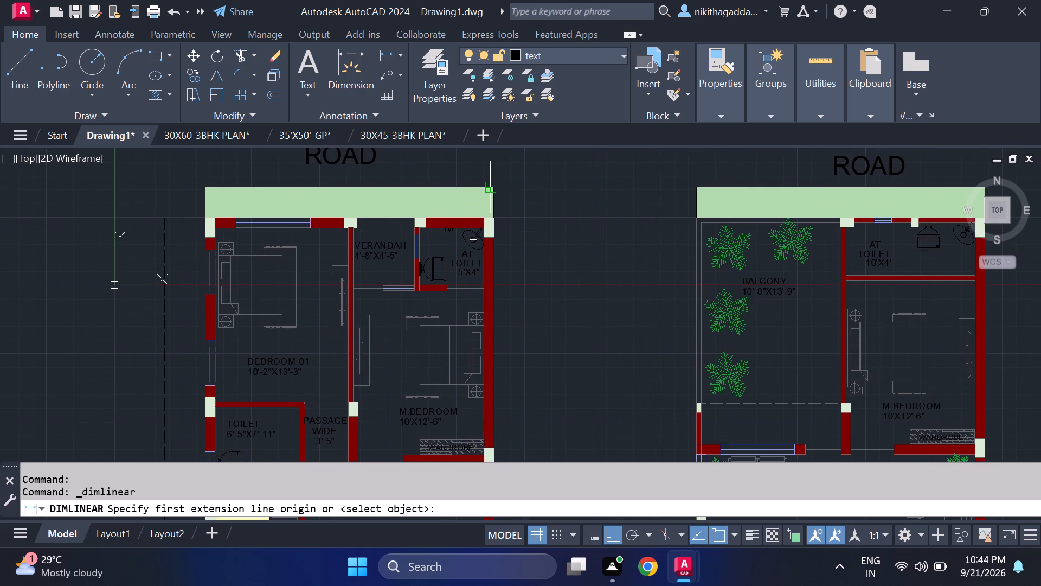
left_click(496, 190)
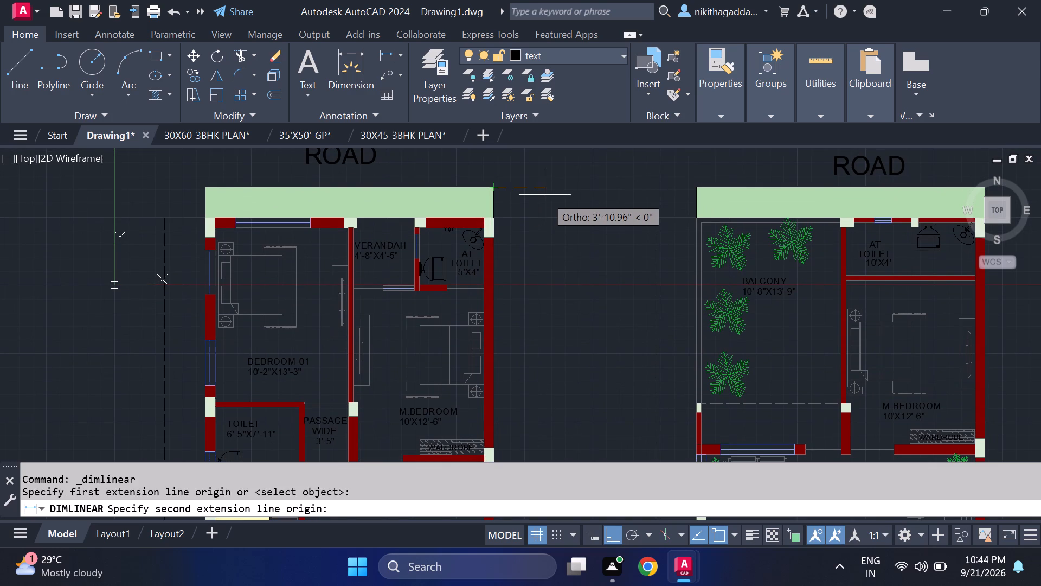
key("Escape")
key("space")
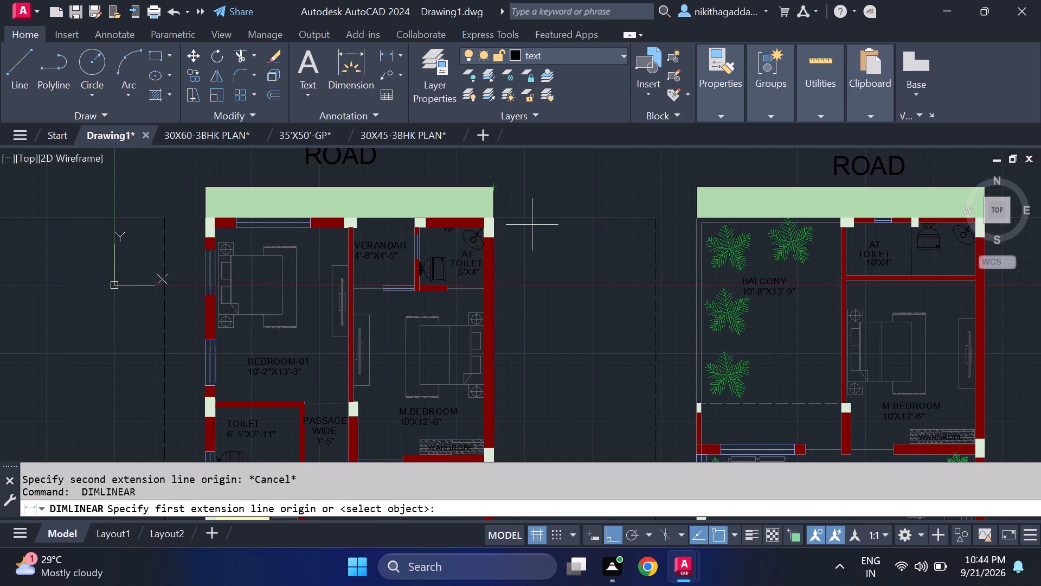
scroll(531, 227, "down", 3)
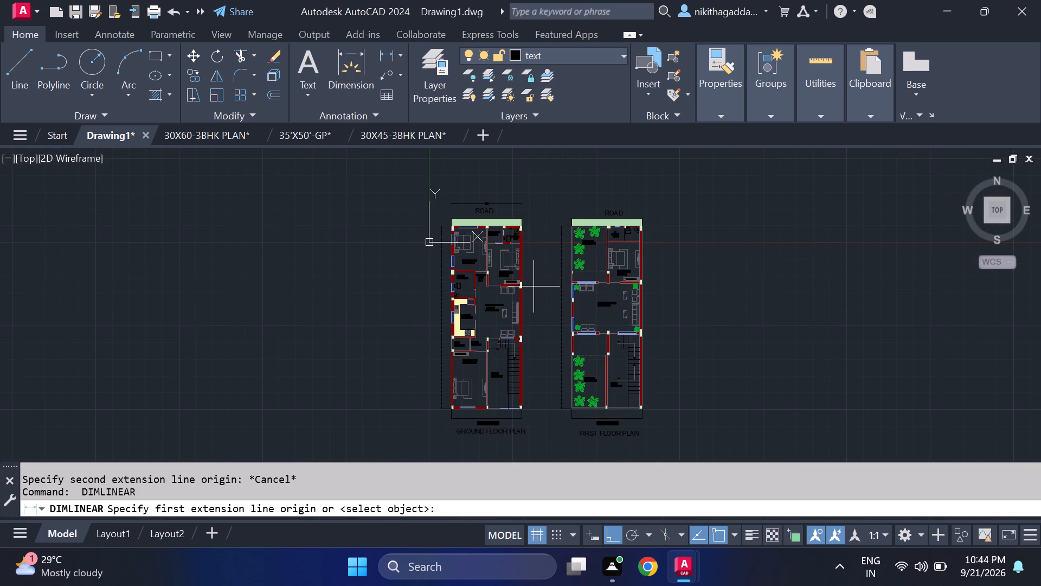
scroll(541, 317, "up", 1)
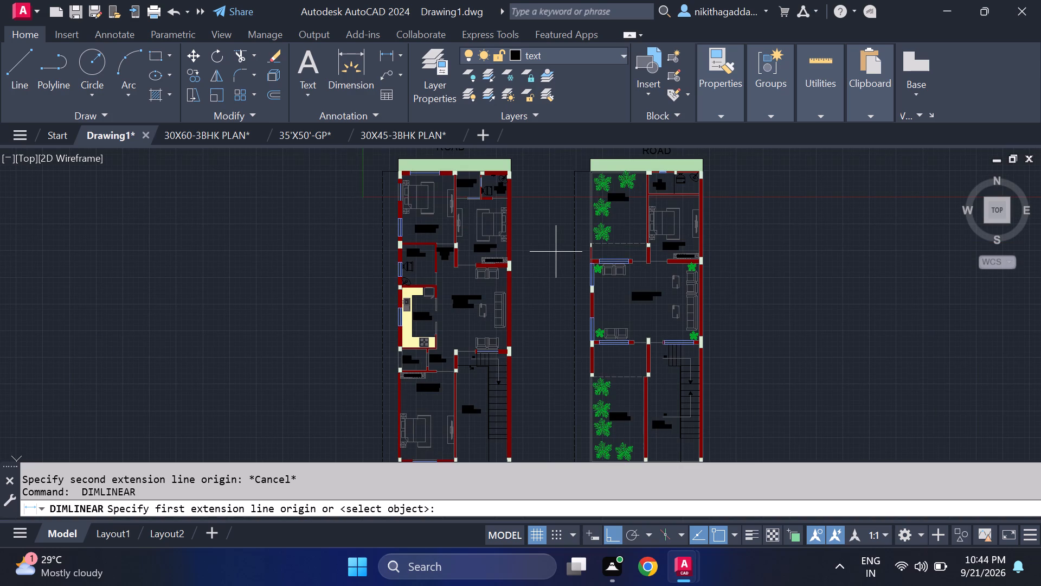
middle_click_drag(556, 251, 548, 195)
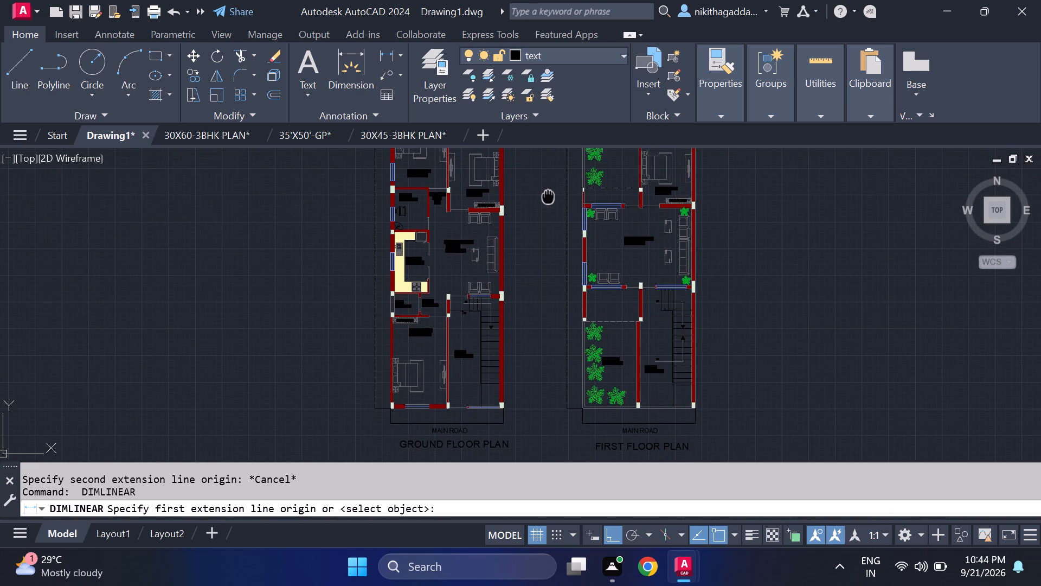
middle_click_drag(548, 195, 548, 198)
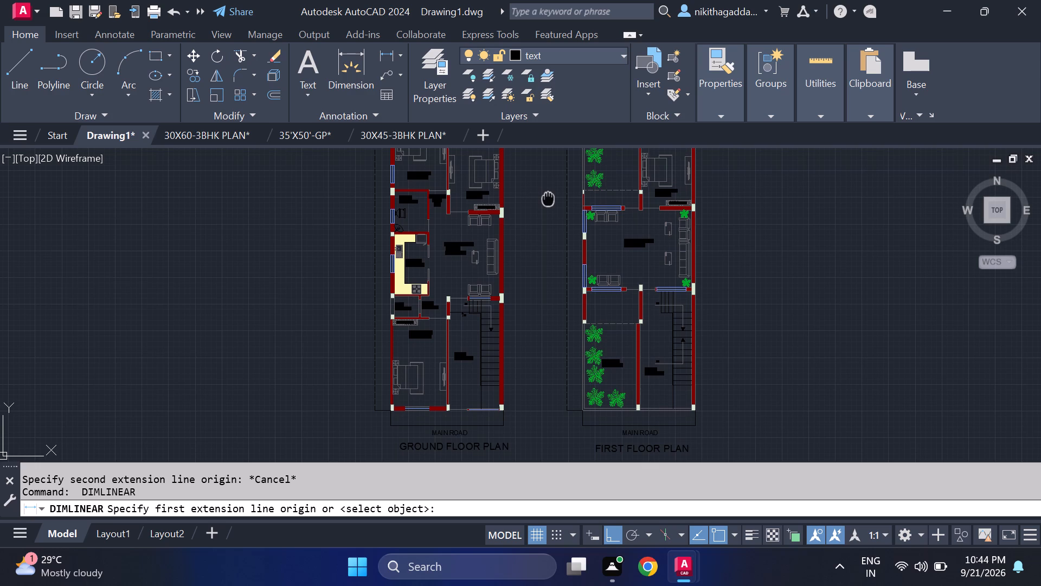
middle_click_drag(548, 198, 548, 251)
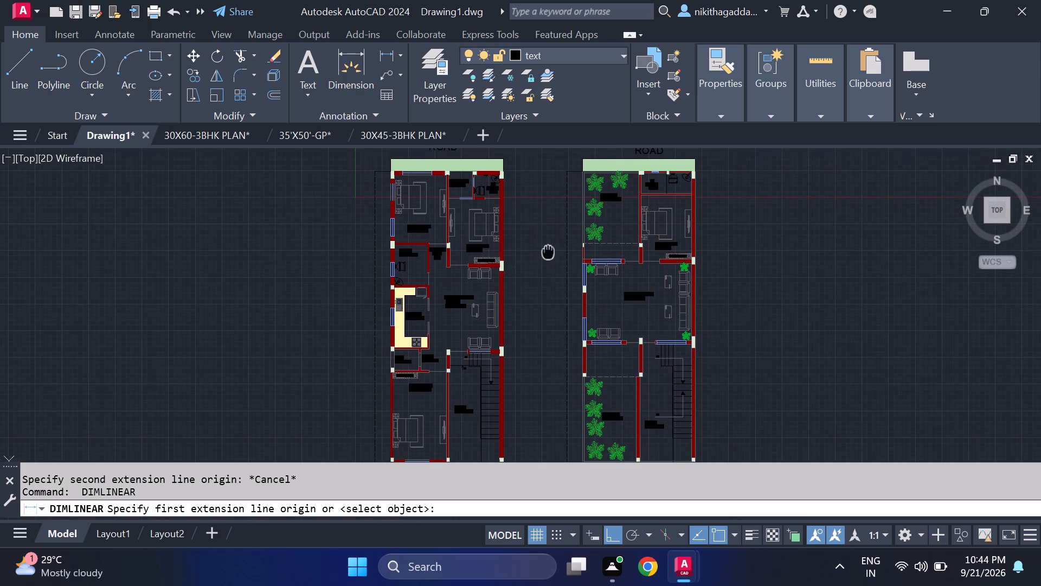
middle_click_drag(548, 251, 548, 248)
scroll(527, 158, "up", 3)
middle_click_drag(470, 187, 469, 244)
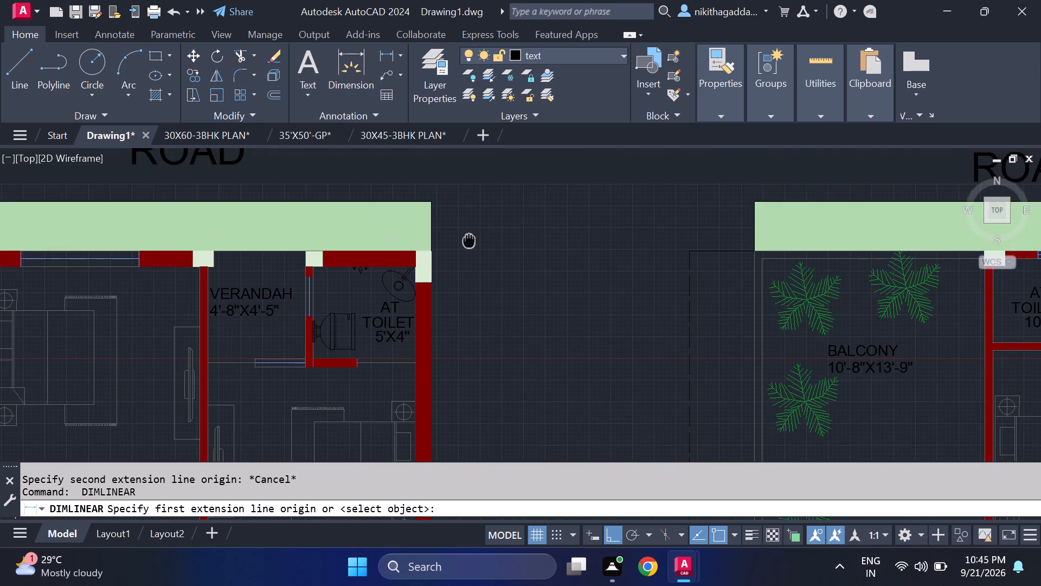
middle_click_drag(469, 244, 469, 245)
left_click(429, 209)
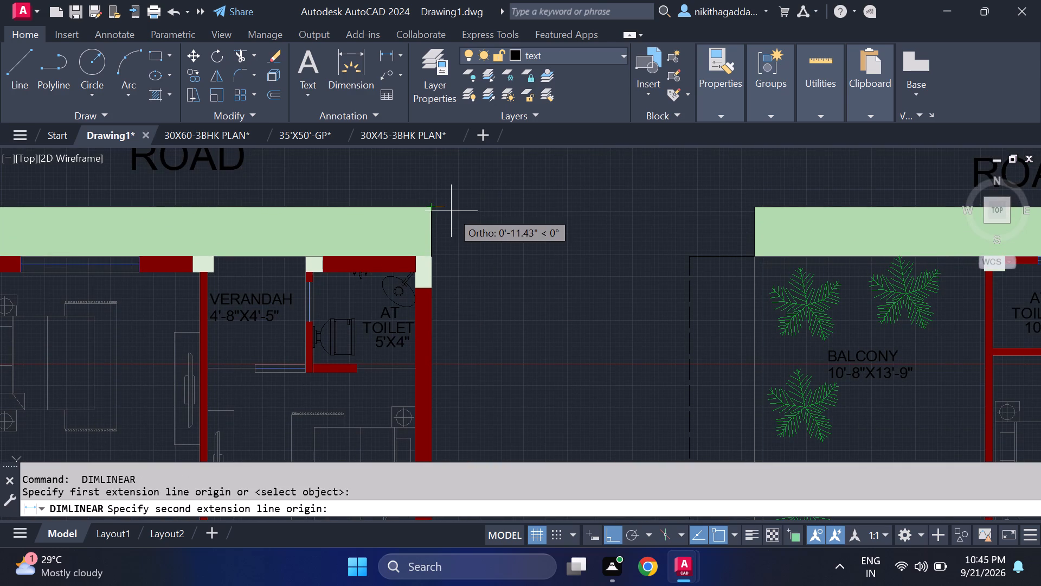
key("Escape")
Add a vertical linear dimension beside the ground floor plan's stair-side wall, from the green strip's outer edge to the MAIN ROAD-side wall.
key("space")
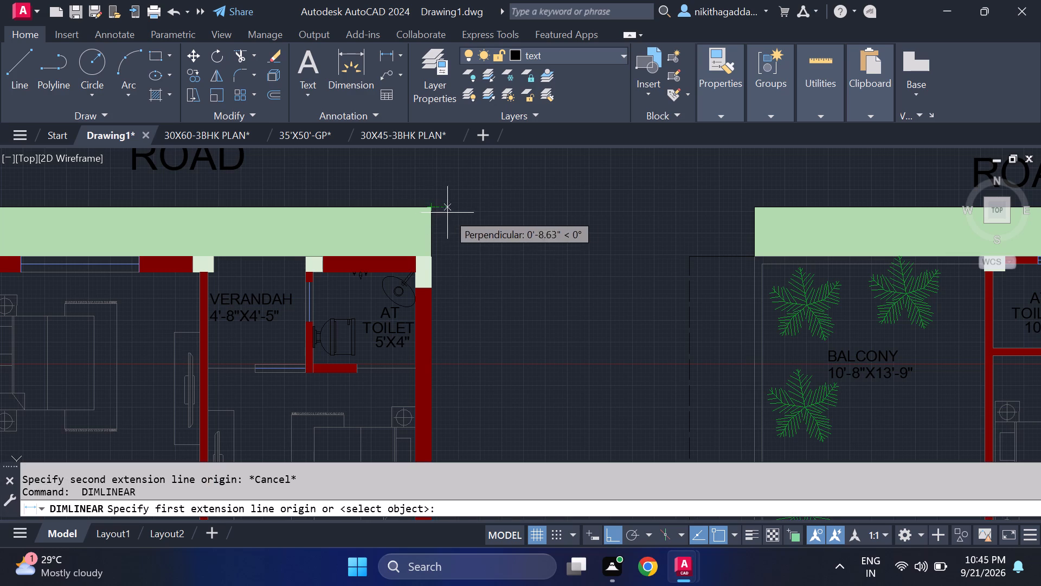
left_click(461, 210)
scroll(480, 269, "down", 2)
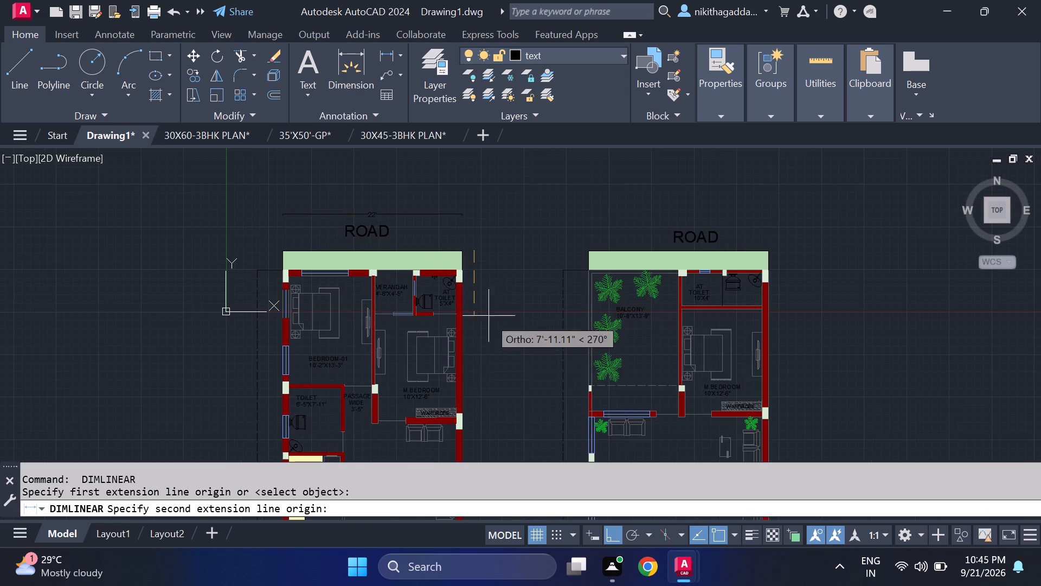
middle_click_drag(502, 402, 487, 193)
middle_click_drag(498, 445, 496, 298)
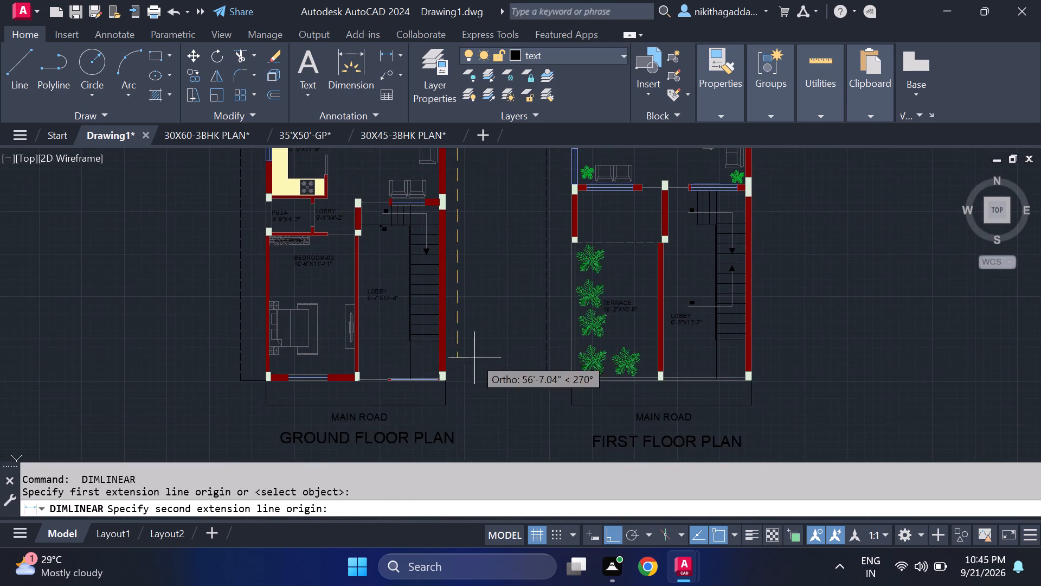
scroll(474, 358, "up", 2)
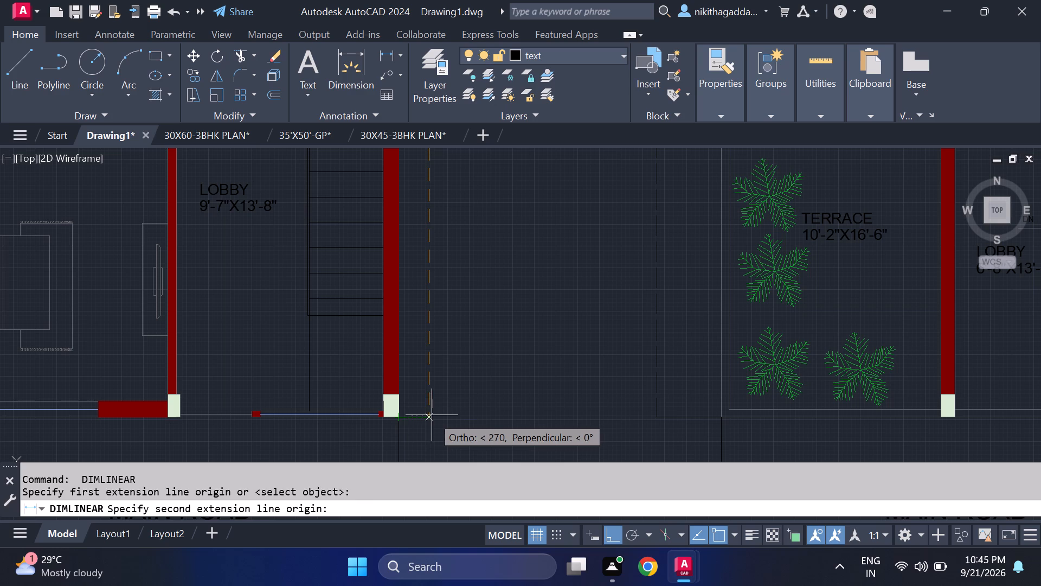
left_click(432, 416)
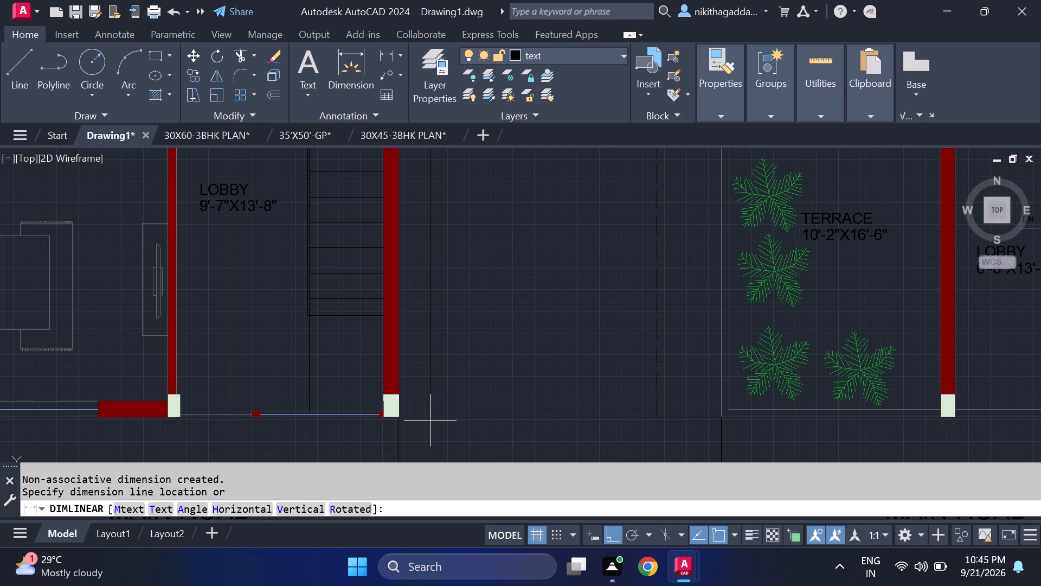
left_click(430, 421)
middle_click_drag(477, 300, 477, 458)
scroll(471, 318, "down", 3)
middle_click_drag(478, 245, 478, 251)
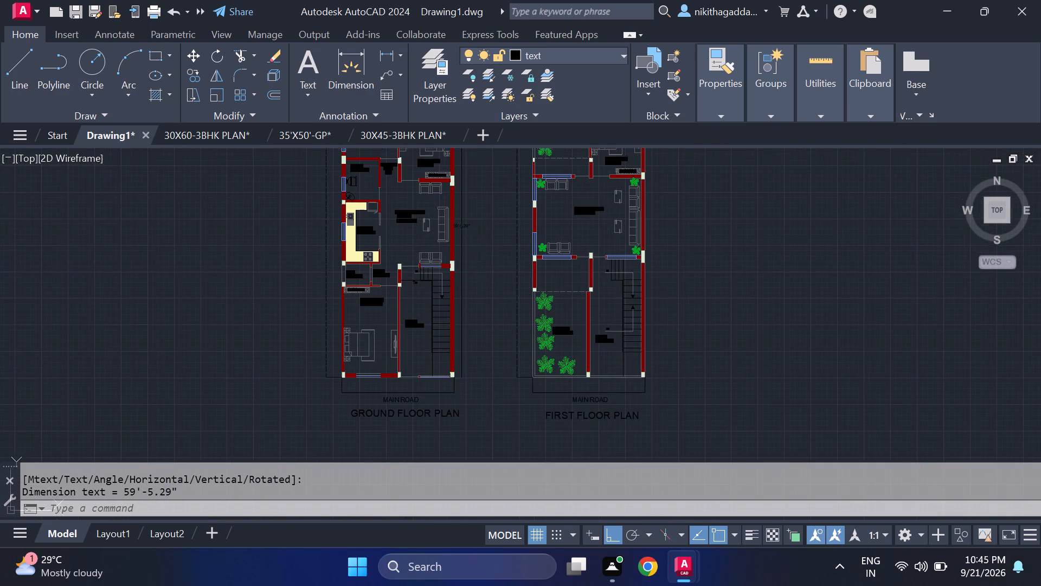
middle_click_drag(478, 251, 475, 293)
scroll(459, 267, "up", 4)
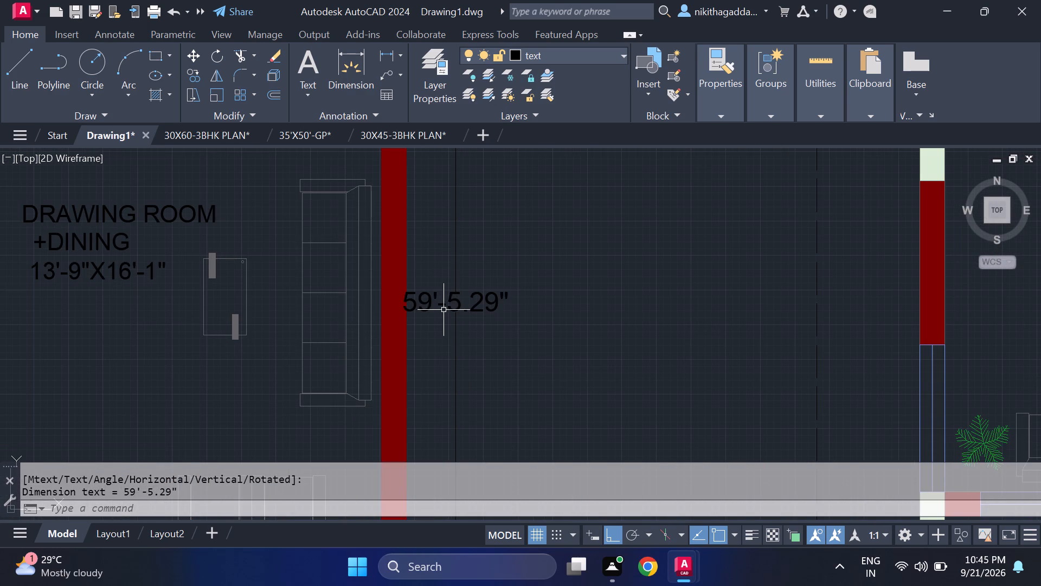
Override the text of the ground floor plan's vertical overall dimension with 57'-1".
scroll(420, 303, "up", 1)
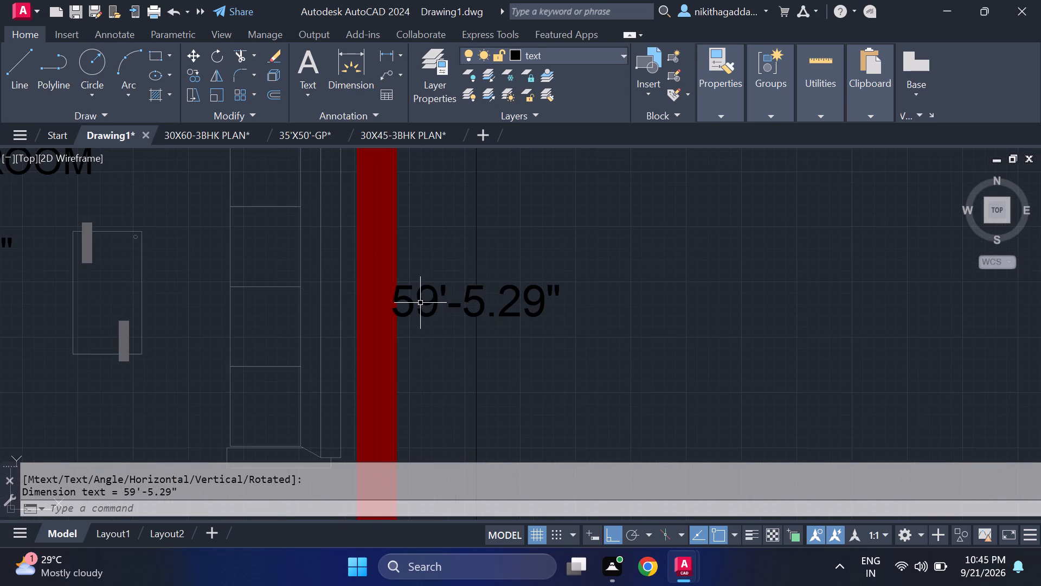
double_click(432, 294)
key("Delete")
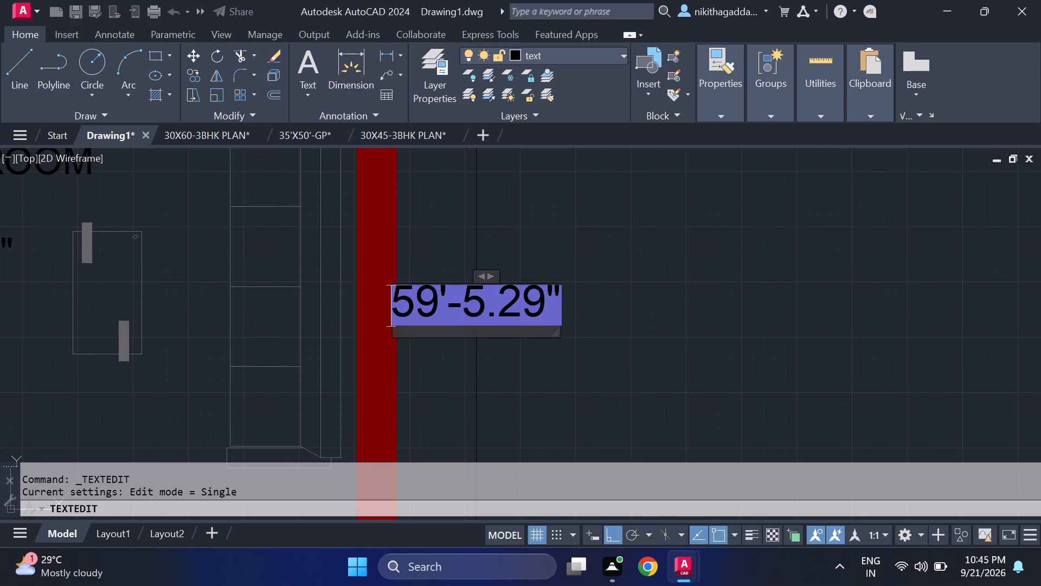
type("57")
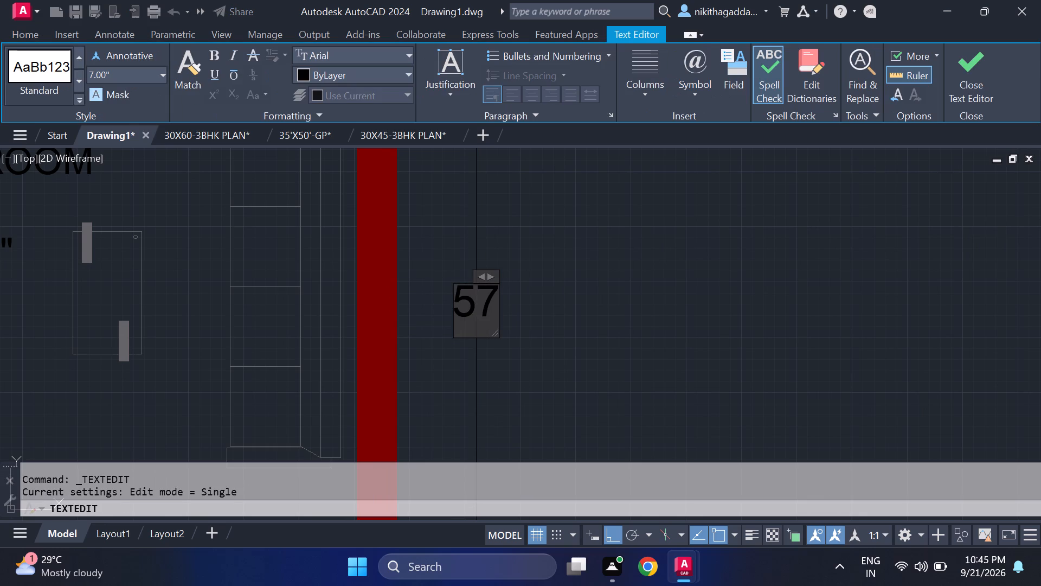
type("'-")
key("1")
key("shift+quotedbl")
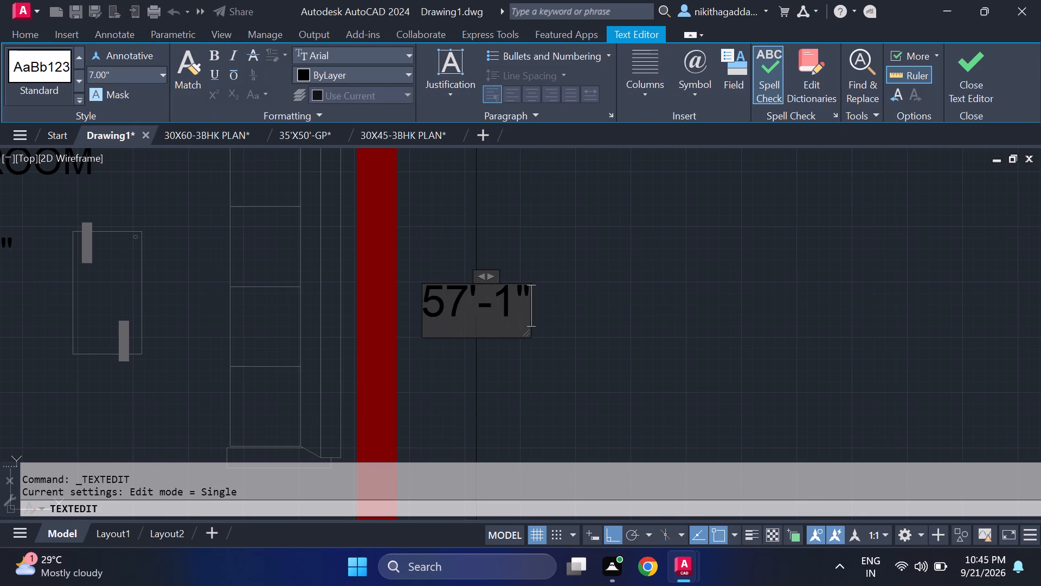
key("Return")
left_click(951, 72)
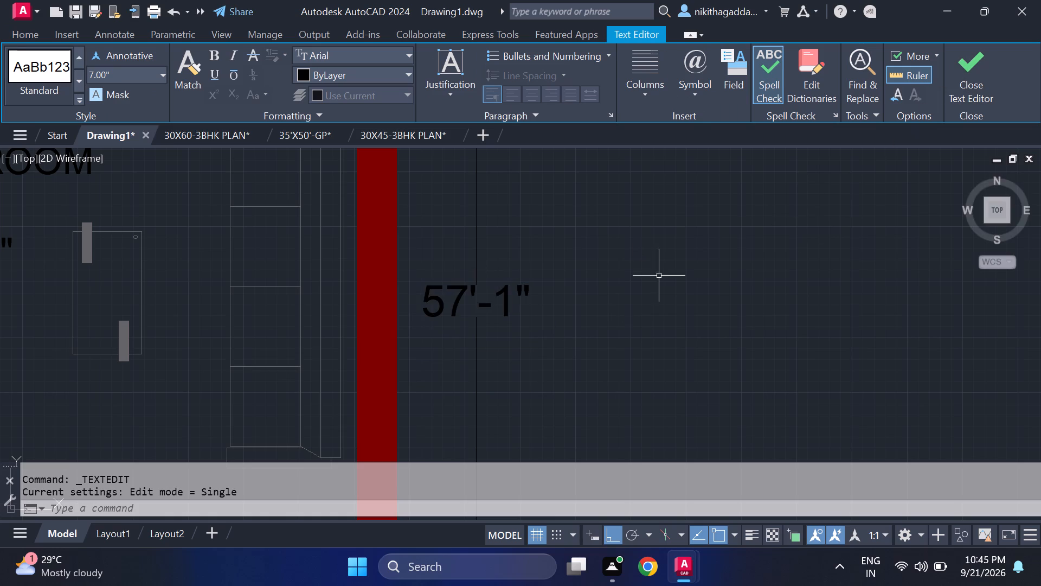
Copy the 57'-1" vertical dimension horizontally to the matching place beside the first floor plan's stair-side wall.
scroll(624, 294, "down", 6)
middle_click_drag(623, 346, 394, 379)
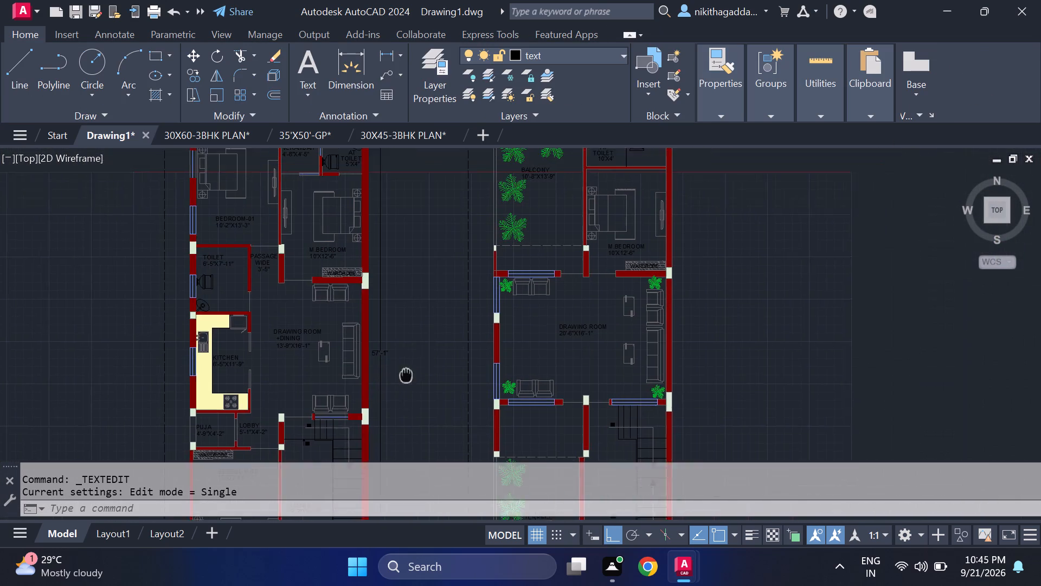
middle_click_drag(394, 379, 380, 381)
scroll(363, 351, "up", 2)
left_click(363, 348)
left_click(316, 405)
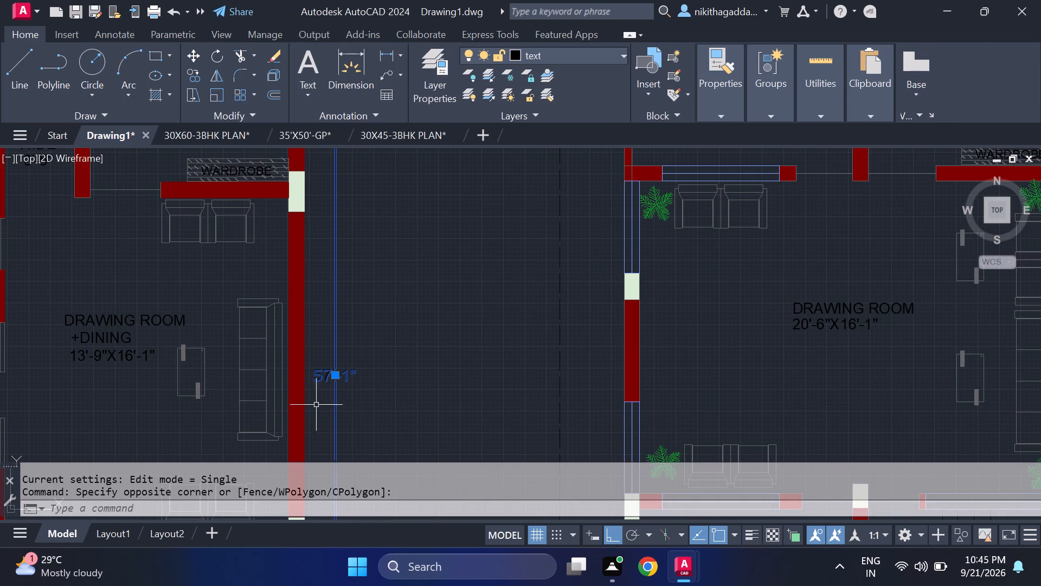
type("CO")
key("Return")
scroll(470, 400, "down", 4)
scroll(451, 347, "up", 2)
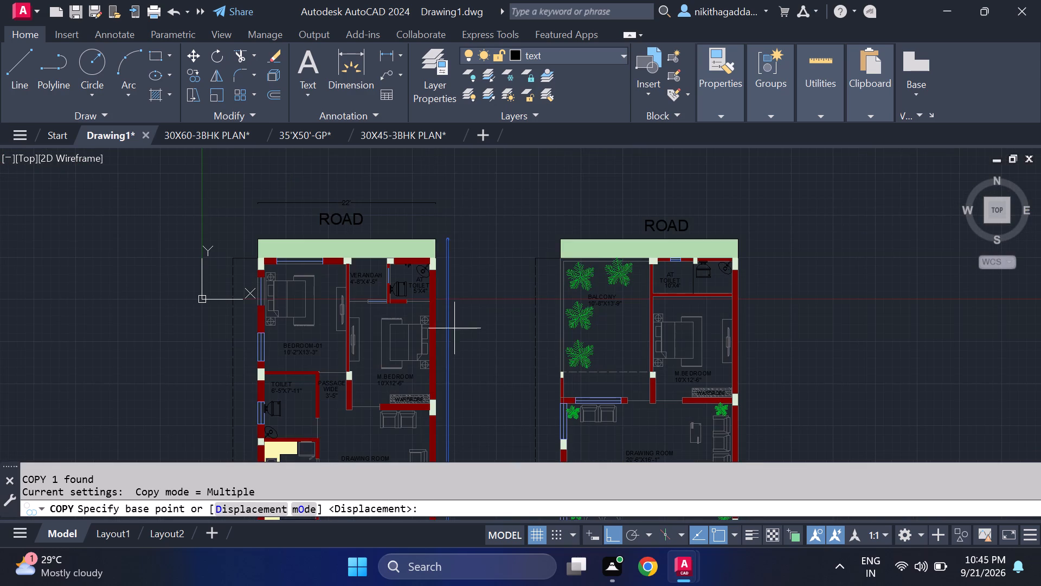
left_click(449, 240)
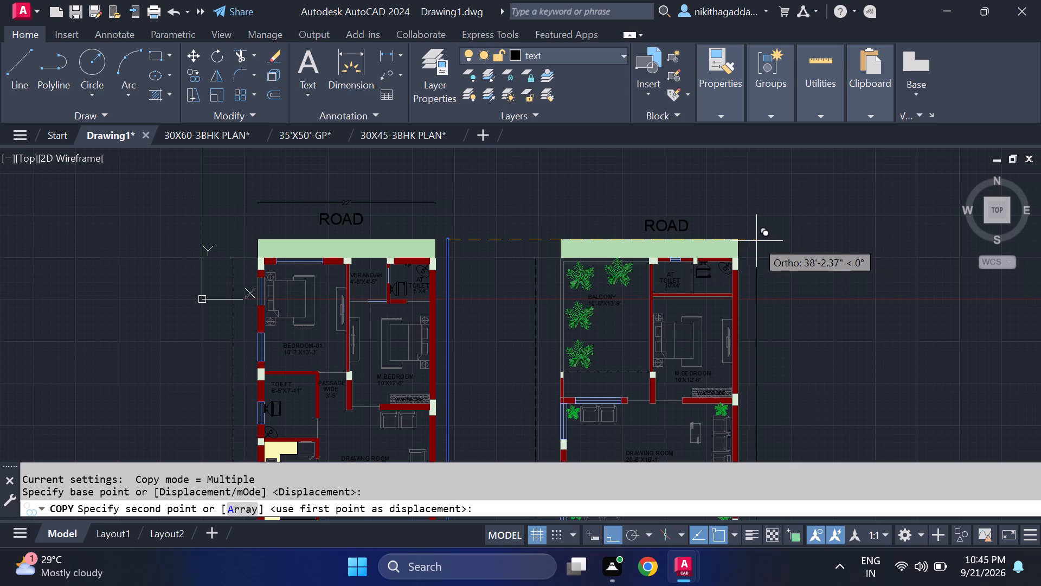
left_click(756, 242)
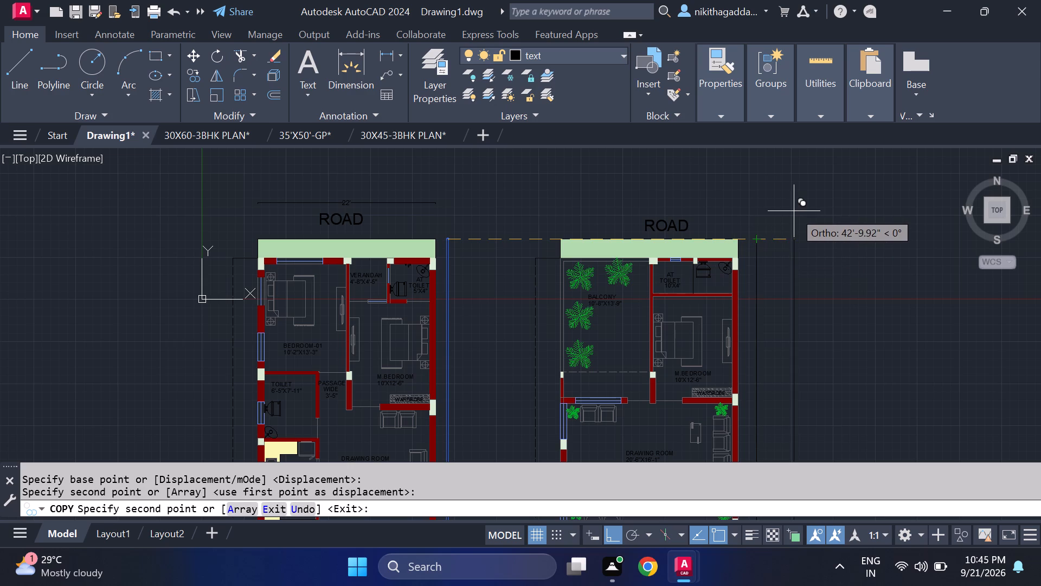
key("Escape")
Copy the 22' horizontal width dimension from the ground floor plan to above the first floor plan's ROAD label, aligned with the plan's width.
left_click(422, 189)
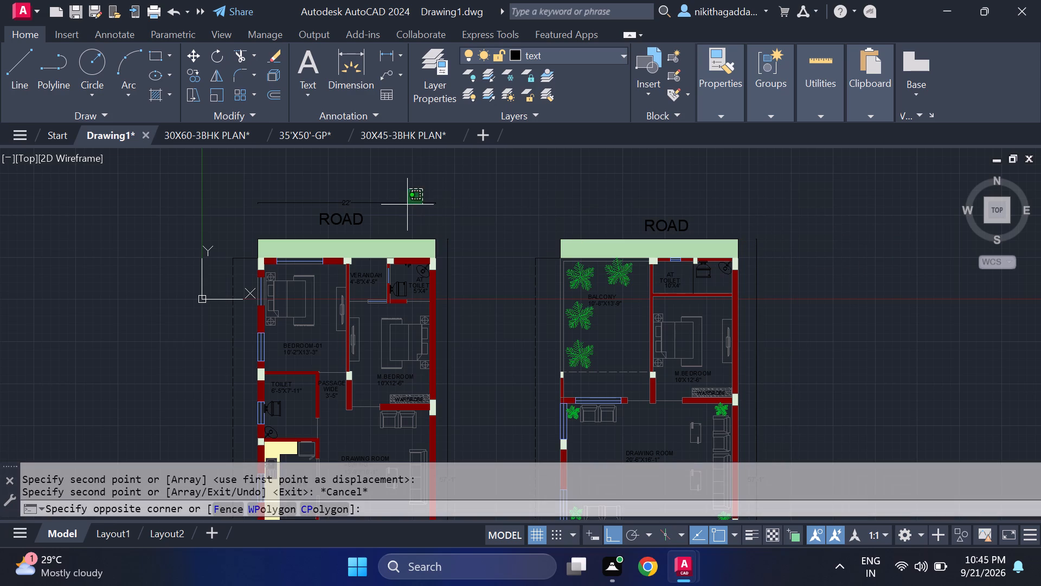
left_click(405, 207)
type("CO")
key("Return")
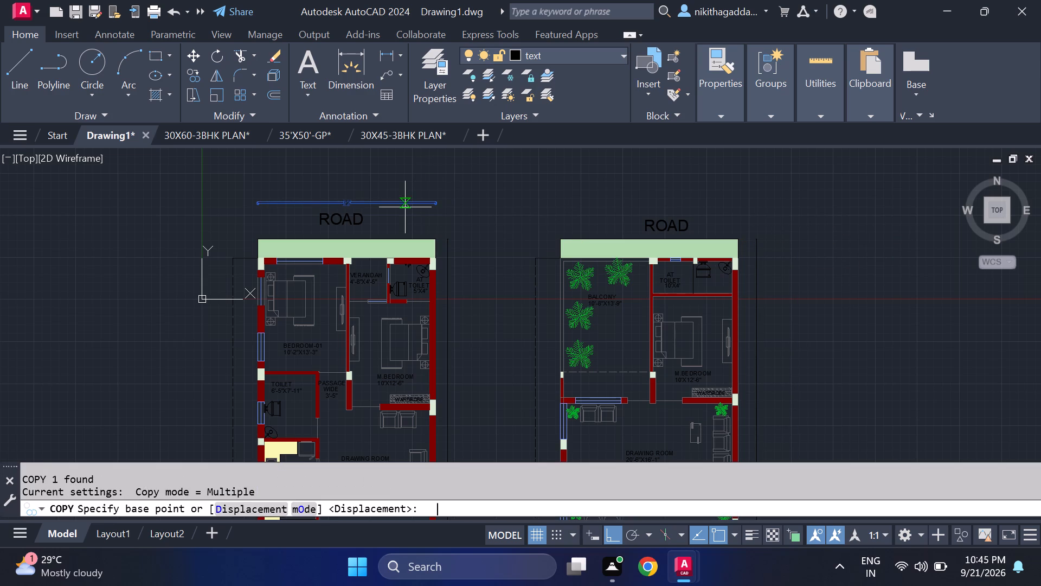
left_click(440, 208)
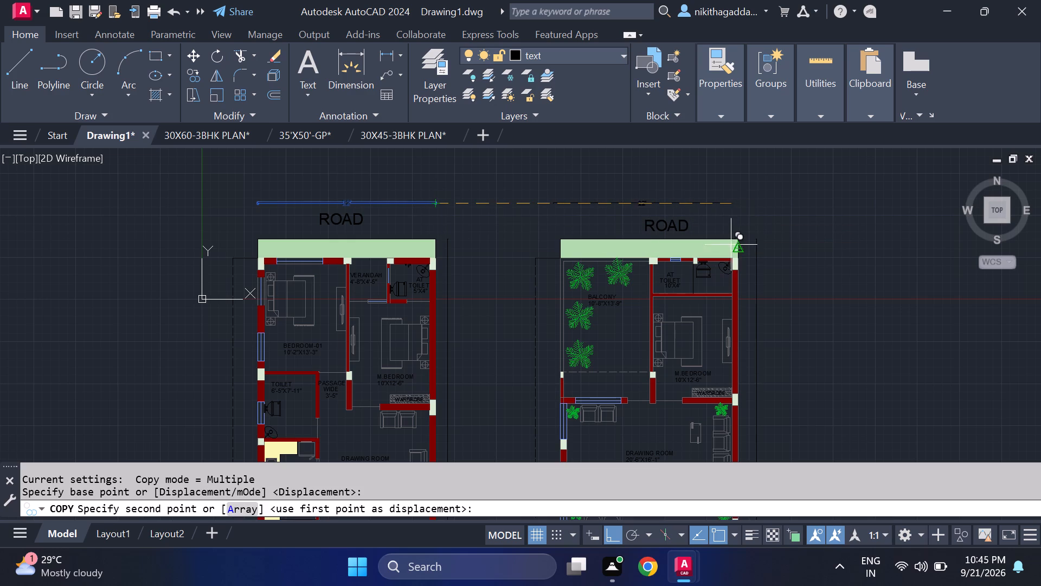
left_click(736, 201)
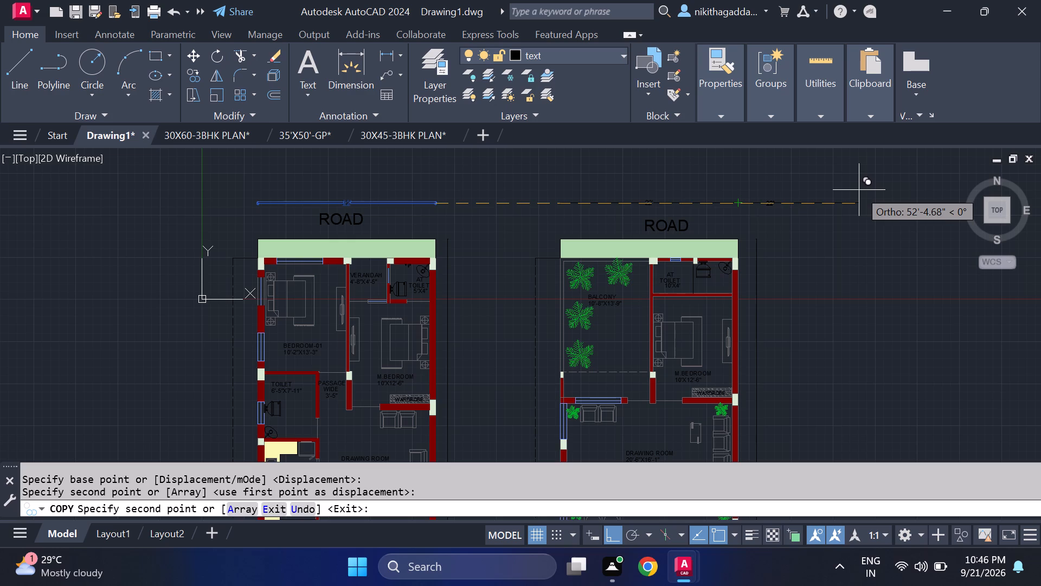
key("Escape")
Examine both floor plans with their dimensions, road labels and titles for completeness.
scroll(864, 240, "down", 1)
middle_click_drag(857, 300, 845, 266)
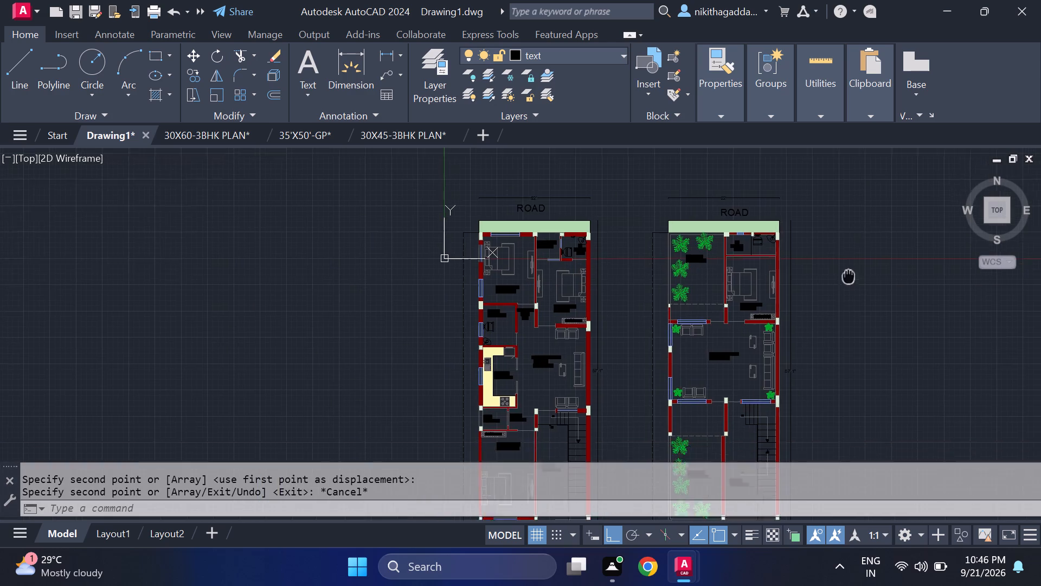
middle_click_drag(845, 266, 775, 175)
middle_click_drag(824, 303, 815, 209)
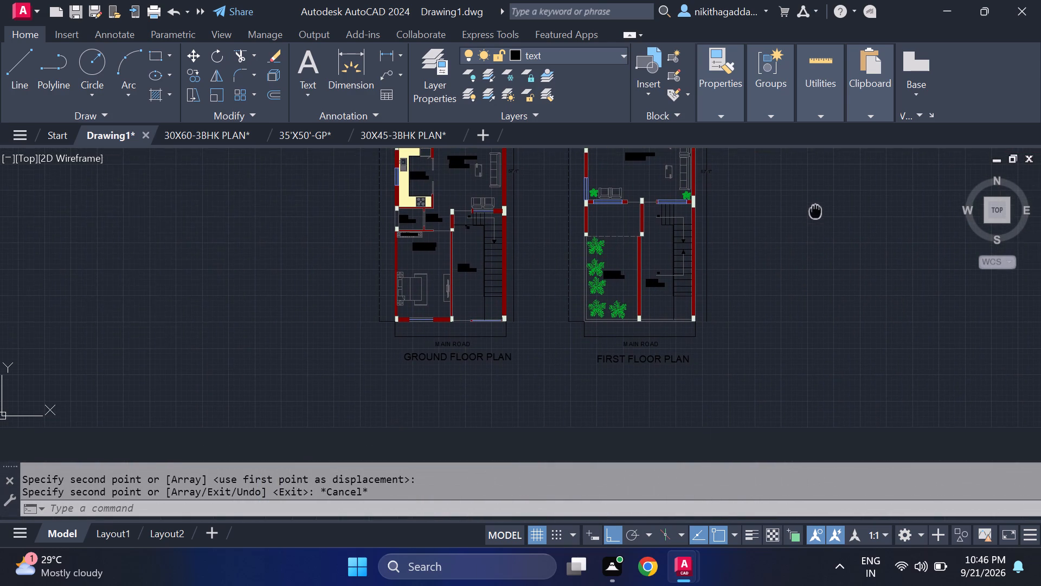
middle_click_drag(815, 209, 816, 199)
scroll(800, 271, "down", 2)
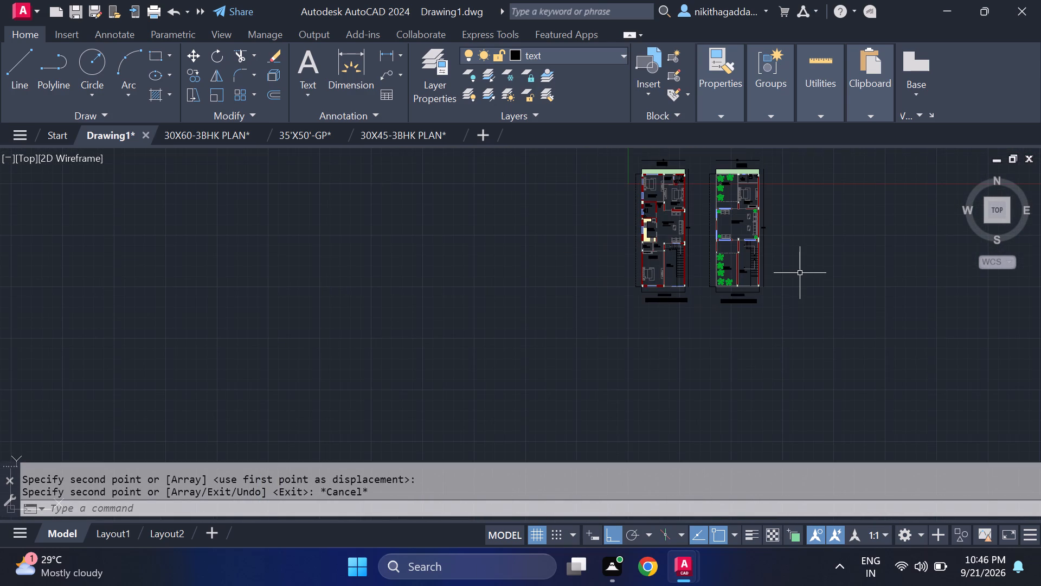
middle_click_drag(798, 275, 542, 388)
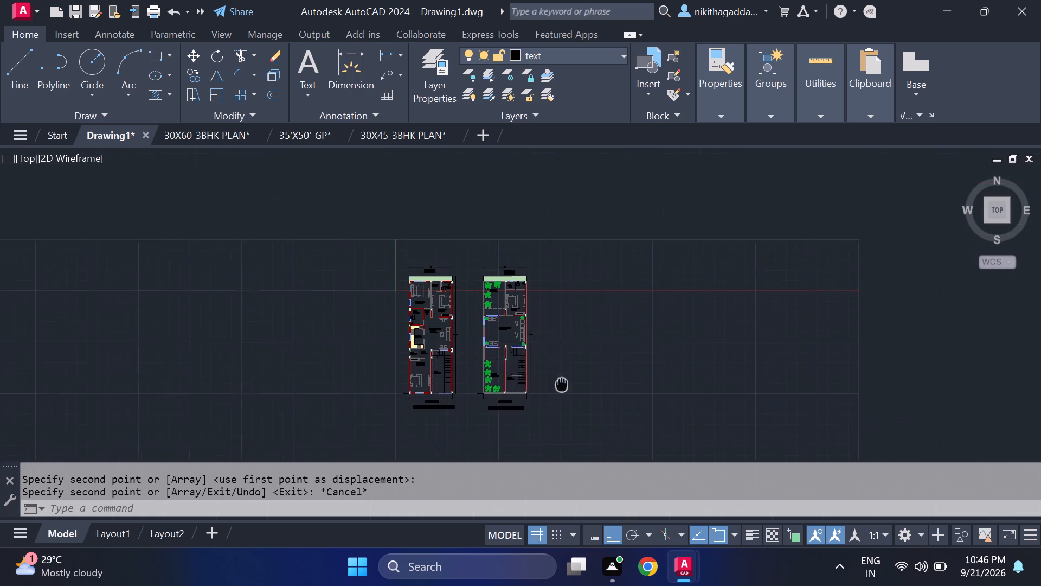
middle_click_drag(542, 388, 533, 385)
scroll(445, 402, "up", 2)
middle_click_drag(440, 384, 443, 380)
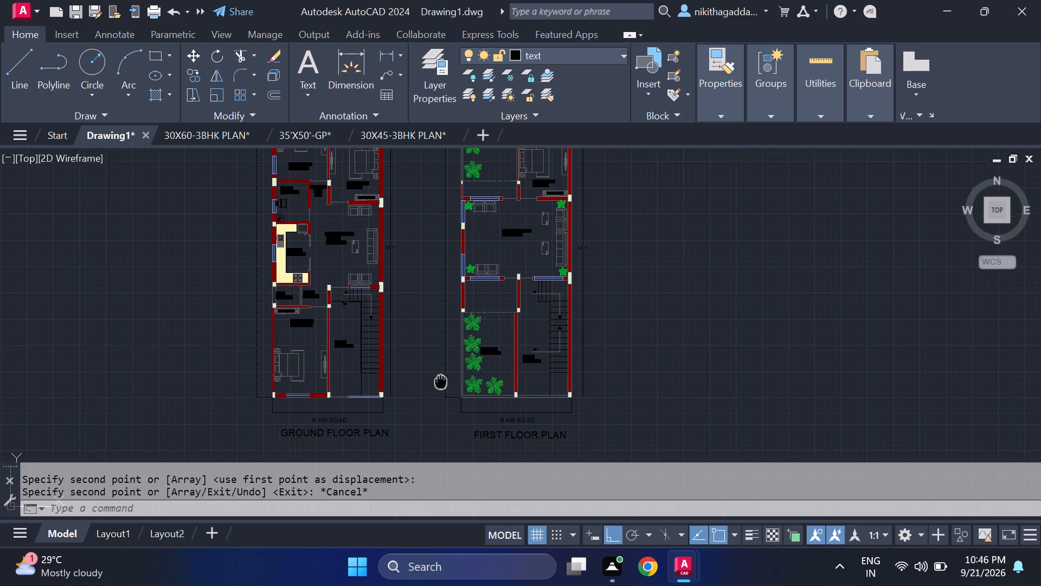
middle_click_drag(443, 380, 562, 361)
scroll(566, 360, "up", 1)
scroll(566, 359, "down", 1)
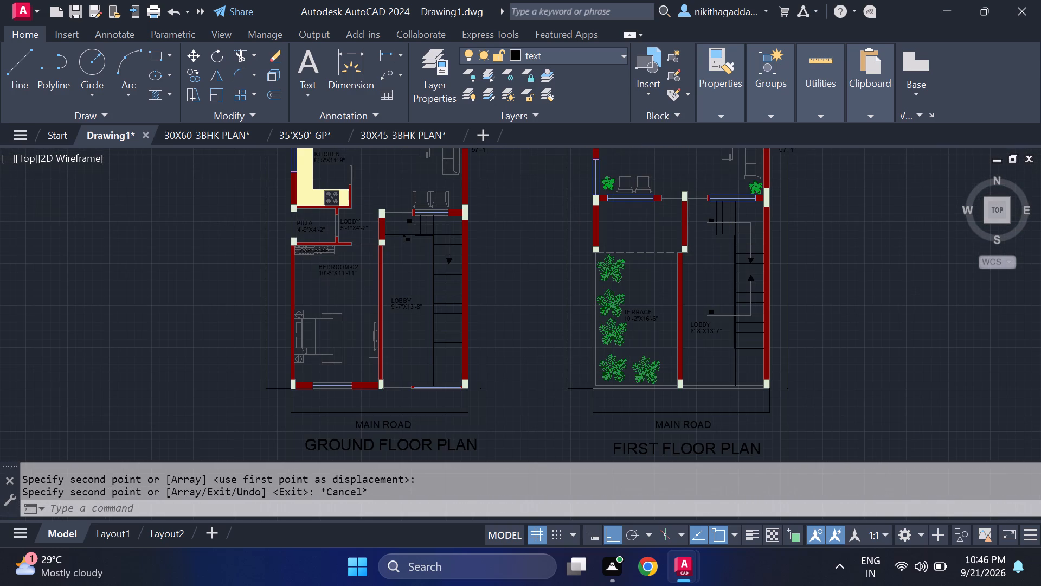
middle_click_drag(566, 359, 592, 415)
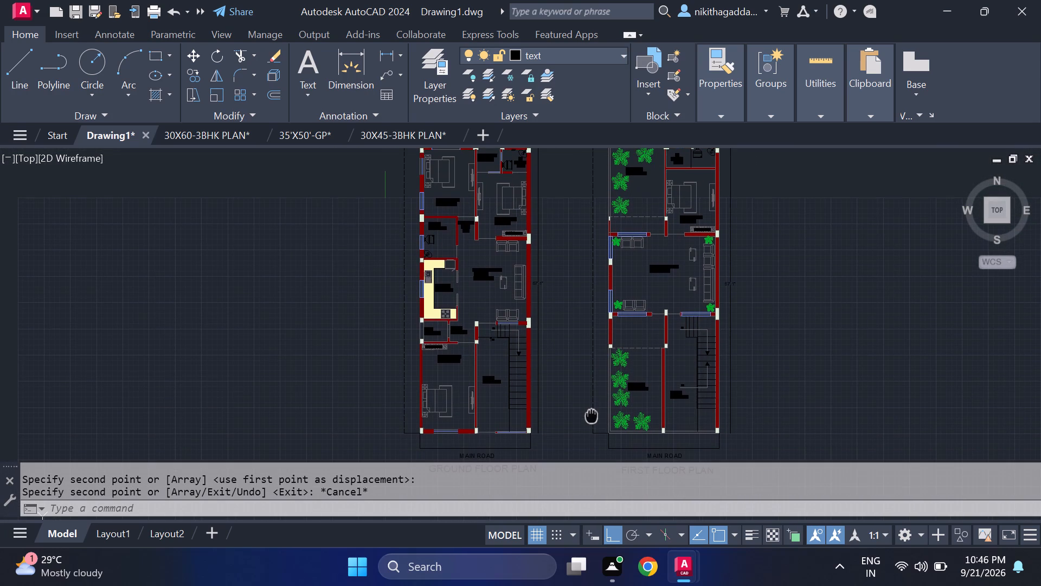
middle_click_drag(592, 415, 592, 405)
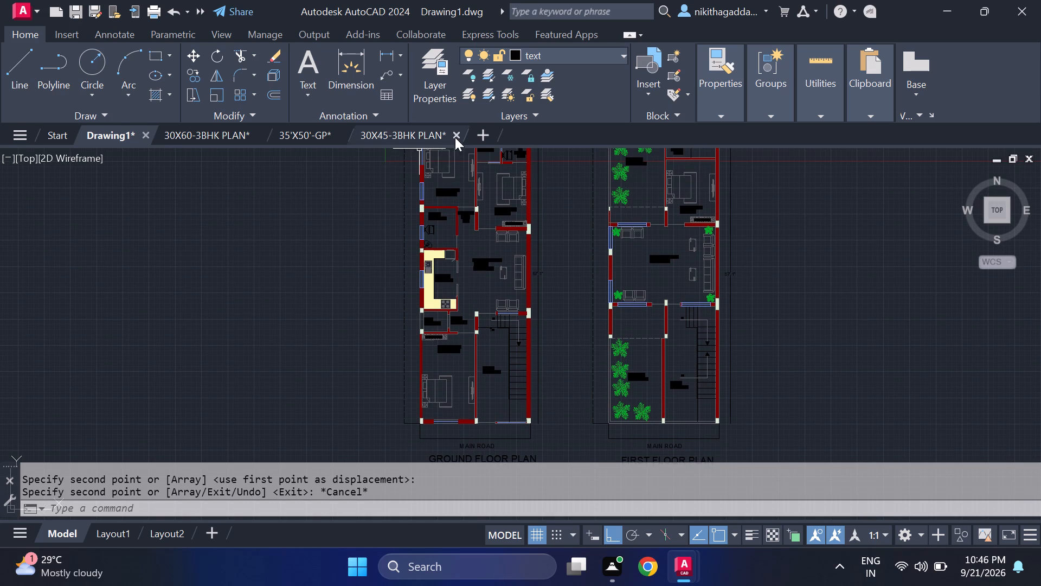
Close the 30X45-3BHK PLAN, 35'X50'-GP and 30X60-3BHK PLAN drawings without saving their changes.
left_click(457, 137)
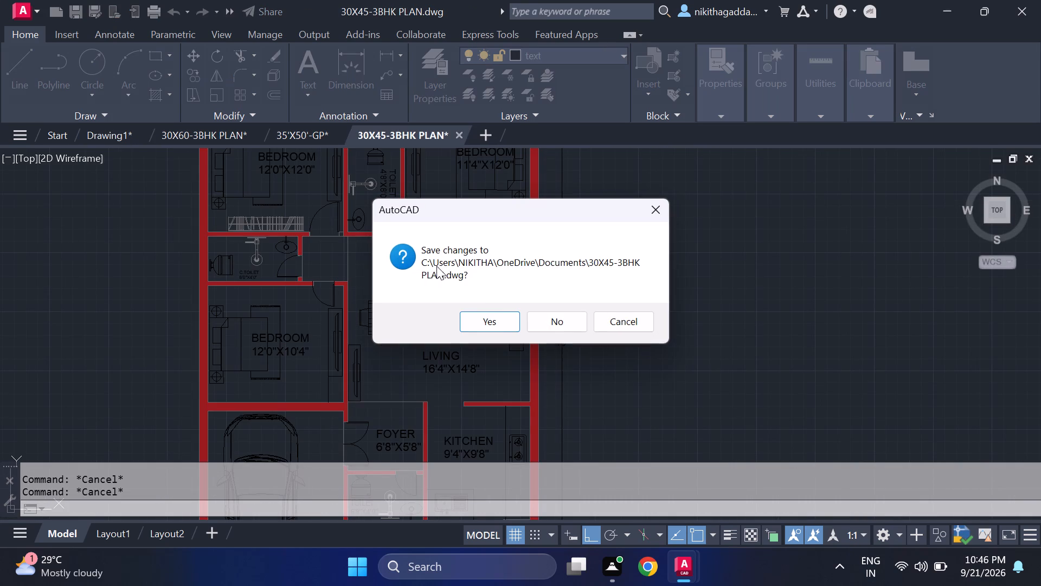
left_click(555, 315)
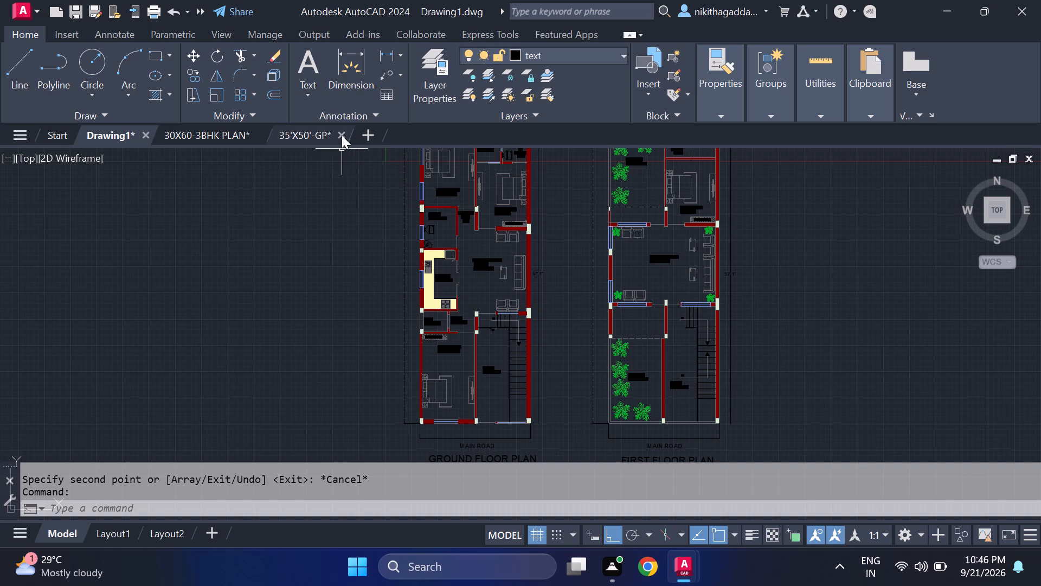
left_click(342, 134)
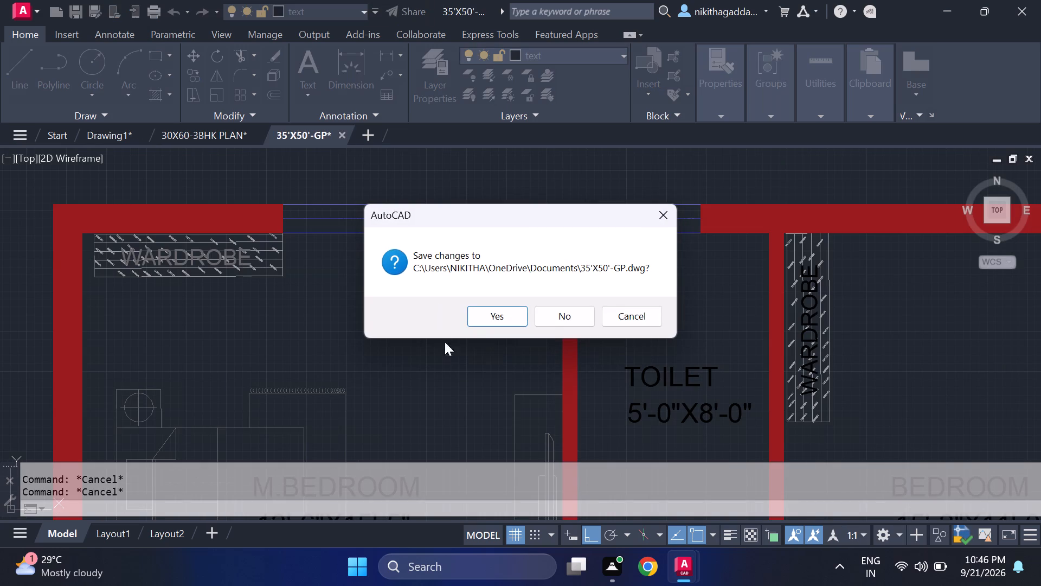
left_click(543, 311)
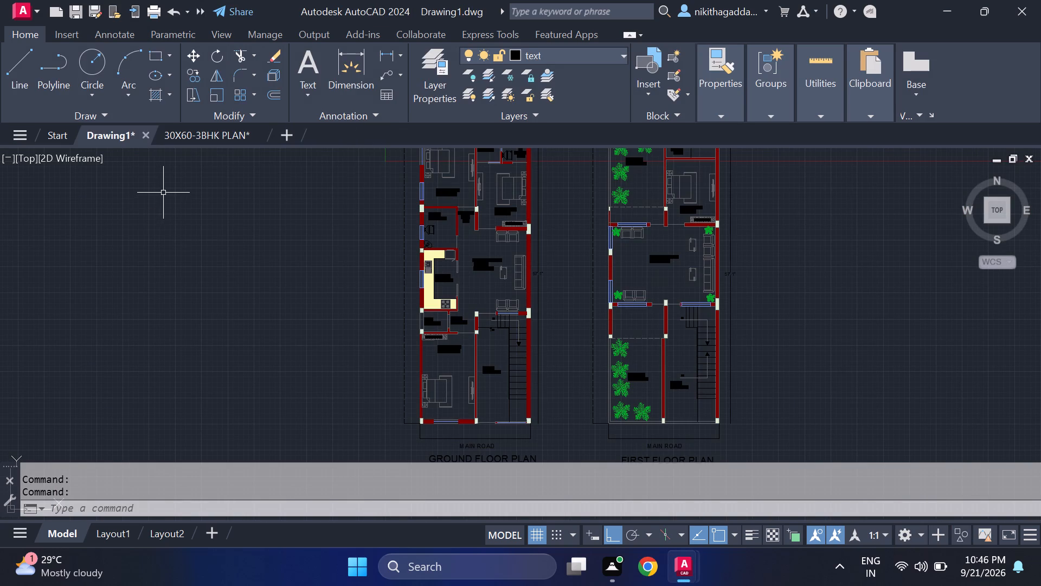
left_click(259, 133)
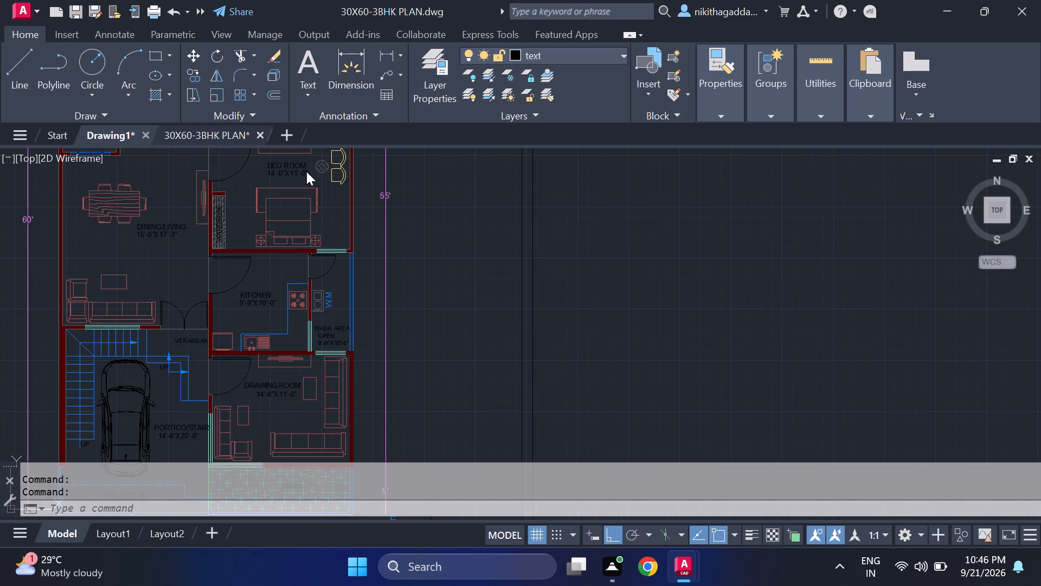
left_click(544, 314)
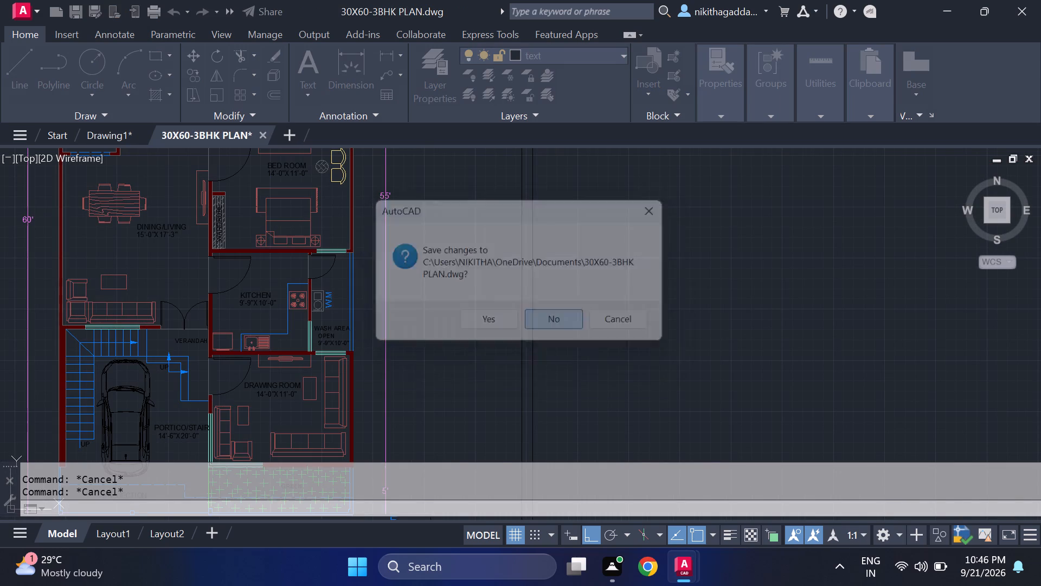
Quit the program, choosing to save the changes to Drawing1.dwg.
middle_click_drag(622, 251, 573, 272)
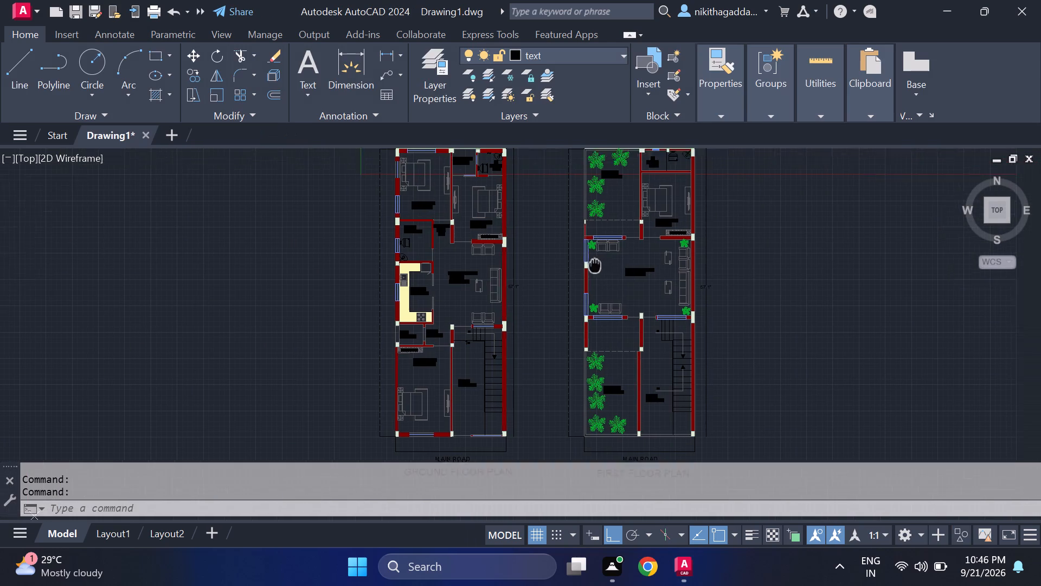
middle_click_drag(573, 272, 512, 287)
middle_click_drag(512, 285, 512, 283)
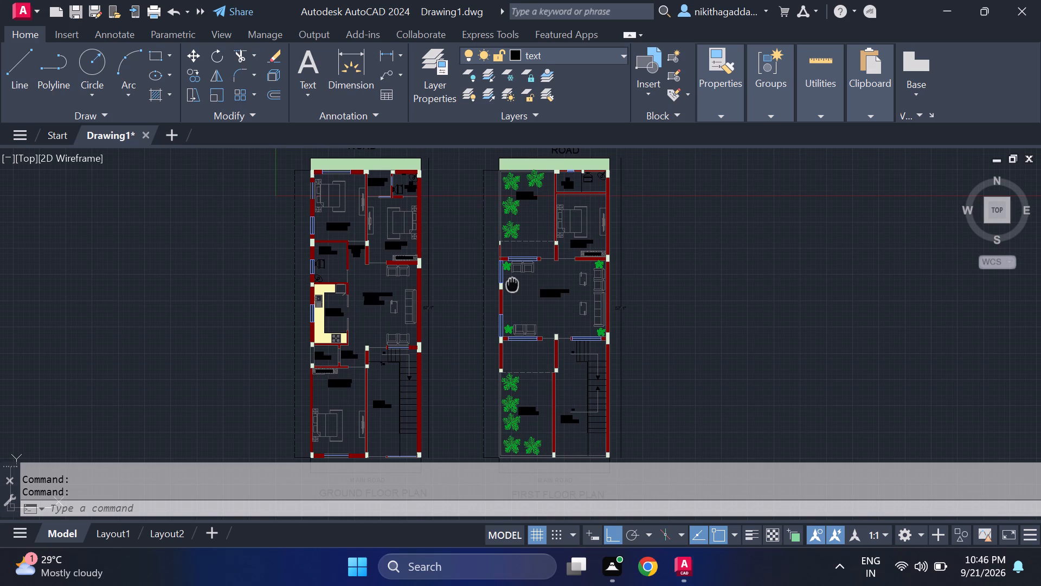
middle_click_drag(512, 283, 526, 260)
left_click(1012, 0)
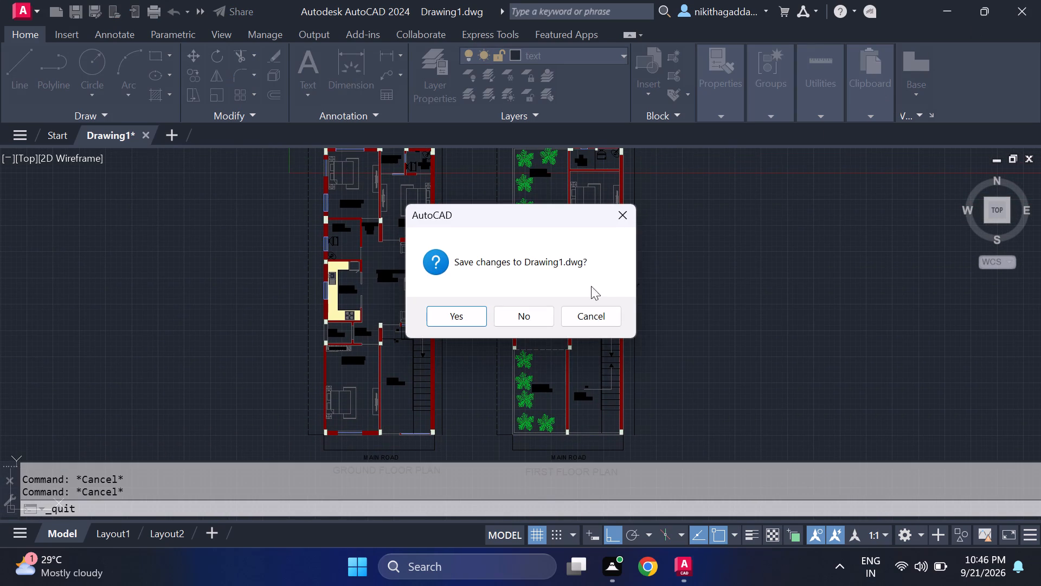
left_click(462, 321)
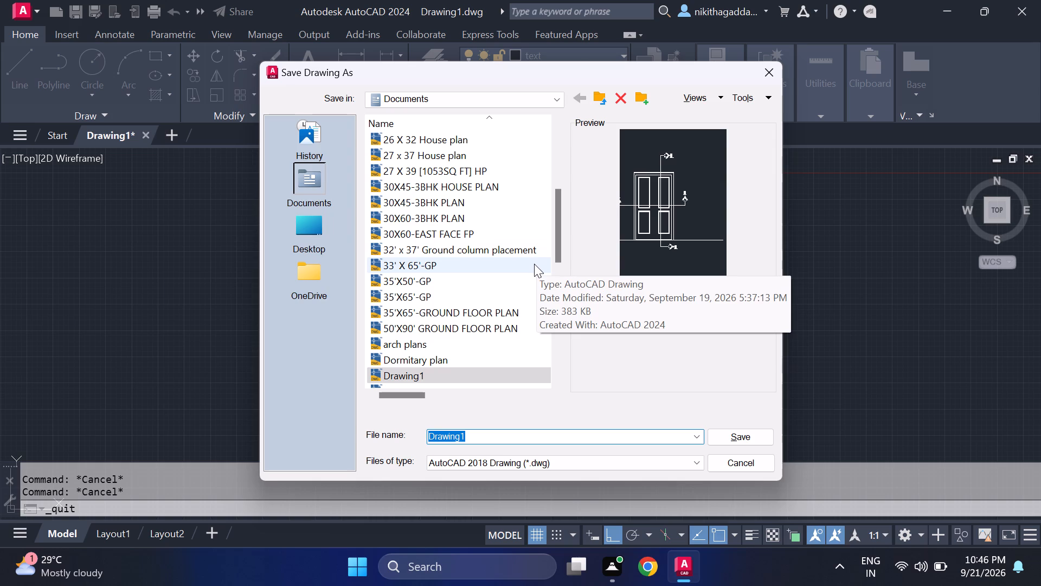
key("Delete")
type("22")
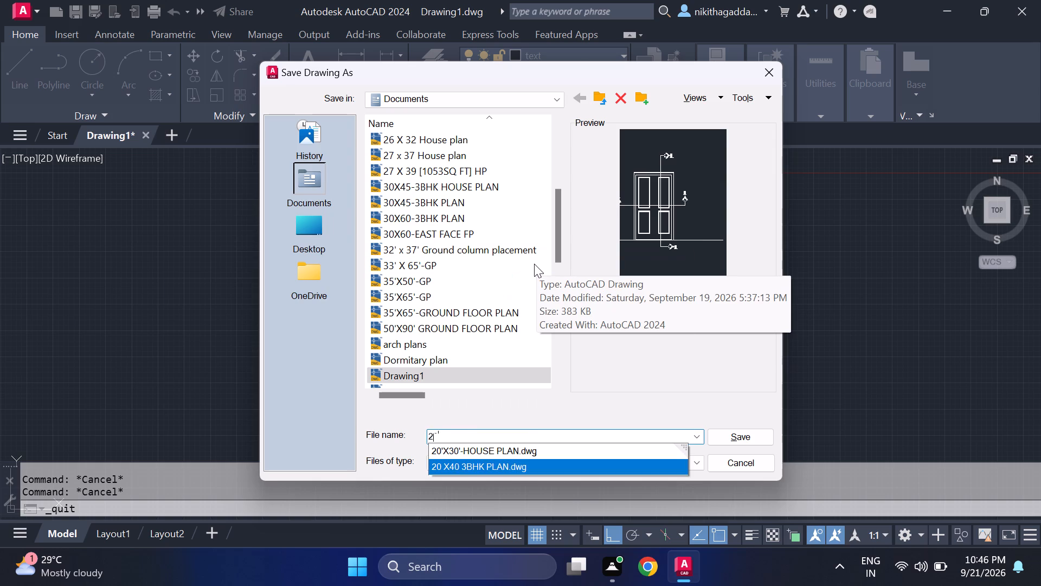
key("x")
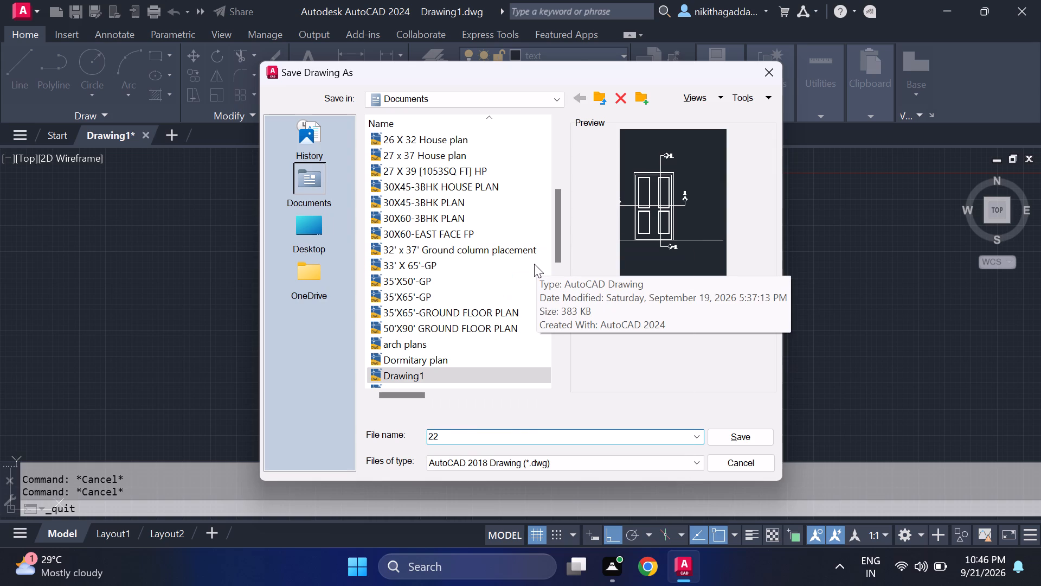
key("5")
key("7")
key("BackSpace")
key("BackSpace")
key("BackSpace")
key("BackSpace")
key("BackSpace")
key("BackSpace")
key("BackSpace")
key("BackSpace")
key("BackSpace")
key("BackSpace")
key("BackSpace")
Save the drawing in Documents under the file name GP&FIRST FLOOR PLAN.
type("GP")
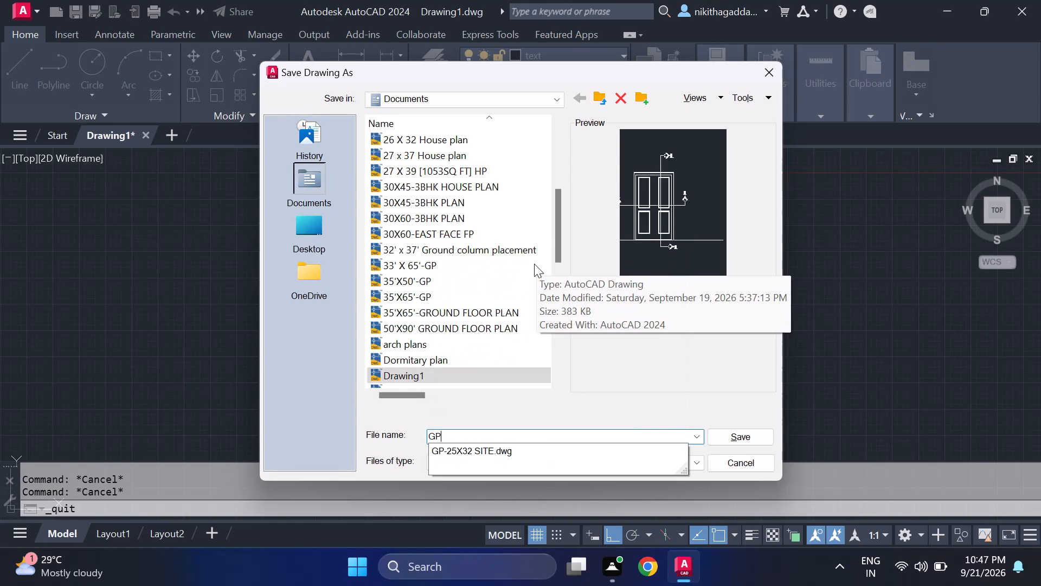
key("shift+ampersand")
type("FIRST FLOOR")
key("space")
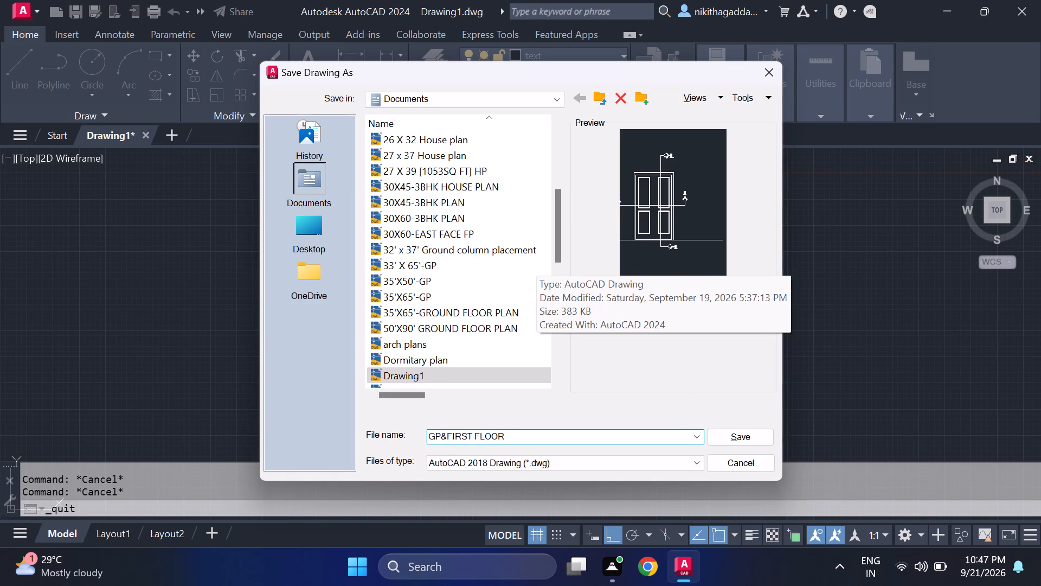
type("PLAN")
key("Return")
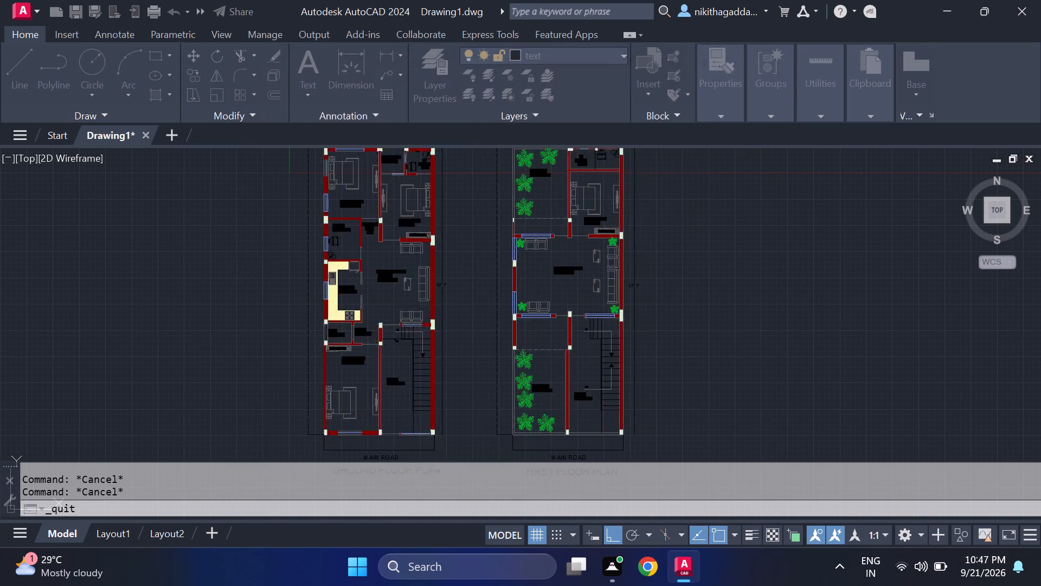
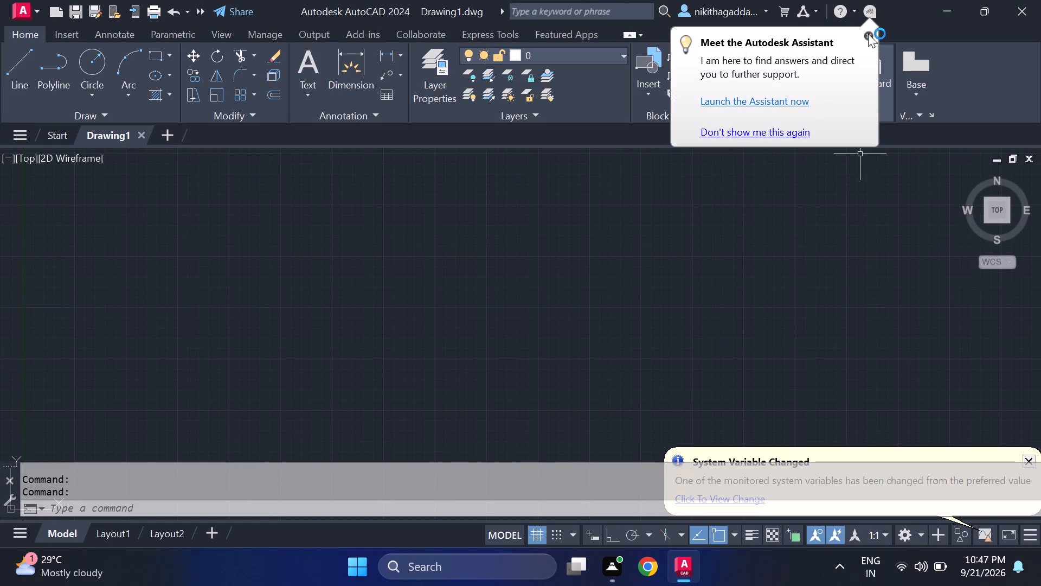
Dismiss the Autodesk Assistant and system variable notifications.
left_click(868, 34)
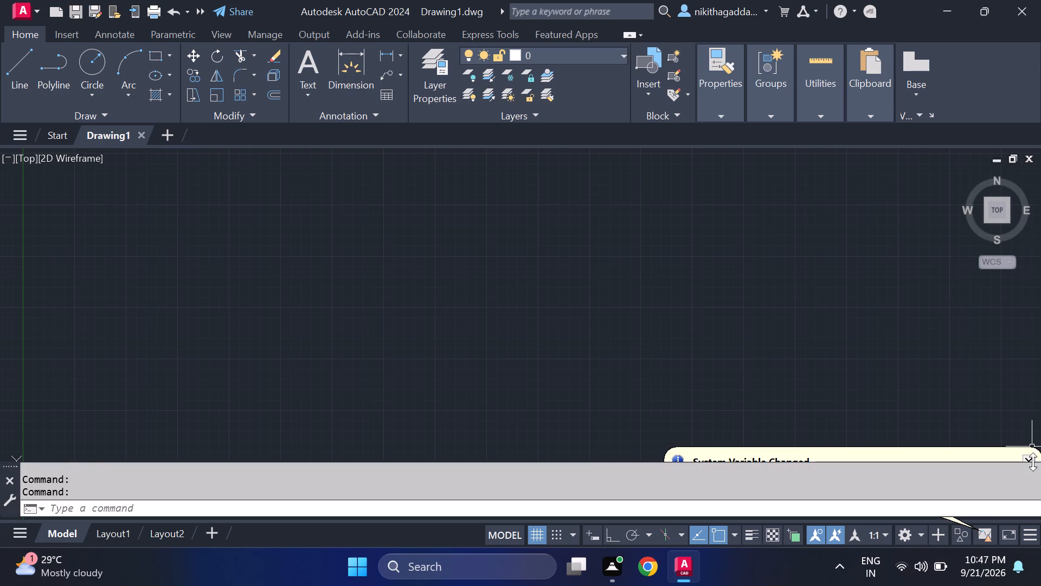
left_click(1031, 457)
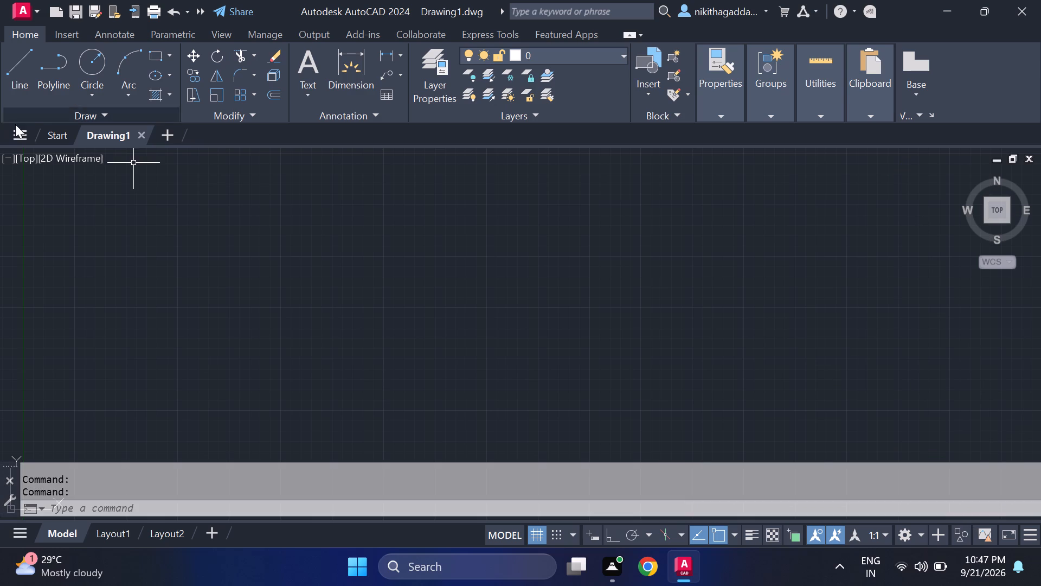
Open the drawing GP&FIRST FLOOR PLAN from the Documents folder.
left_click(16, 139)
left_click(37, 264)
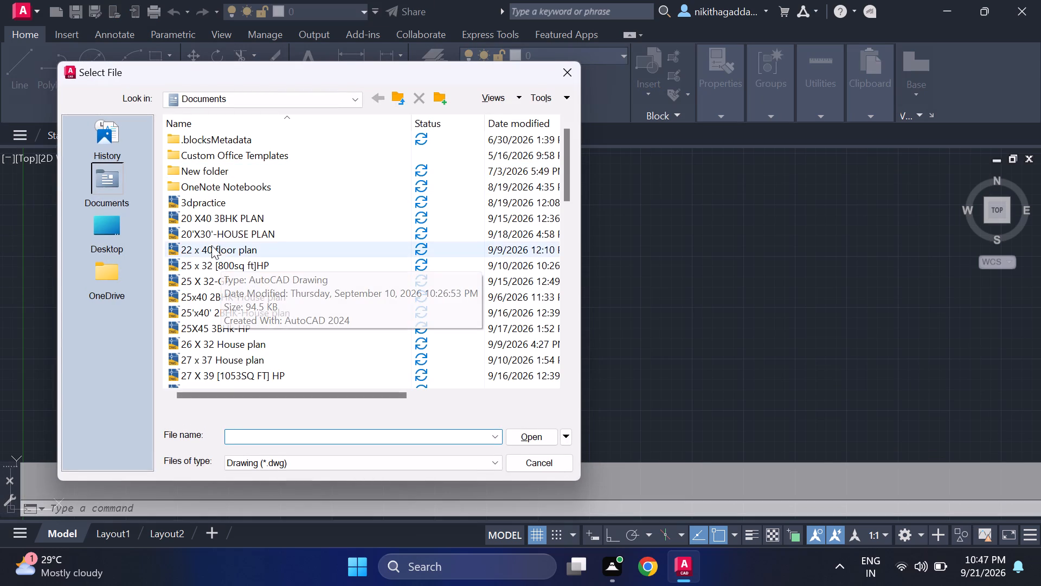
scroll(221, 219, "down", 2)
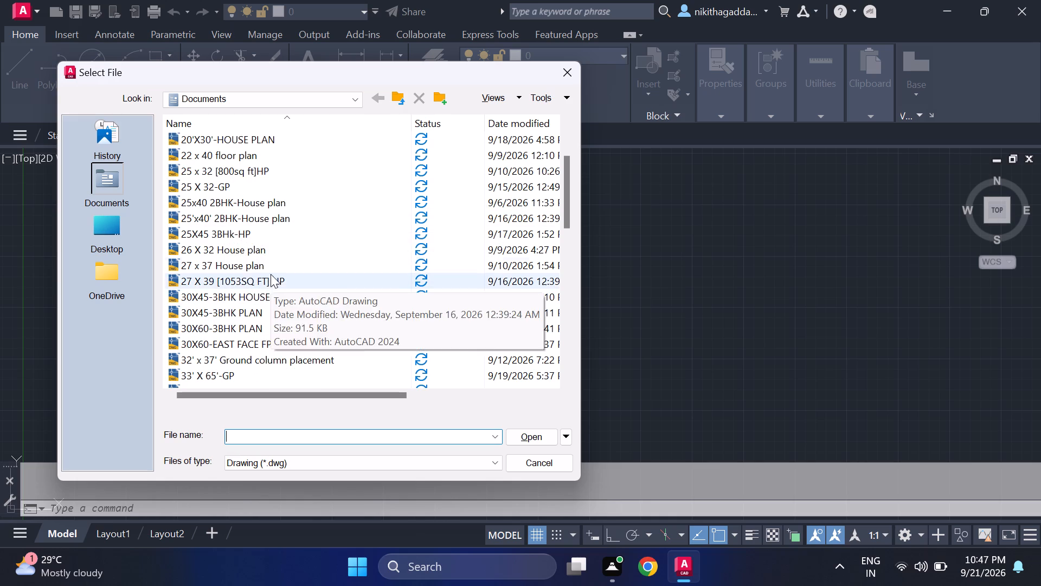
scroll(279, 240, "down", 6)
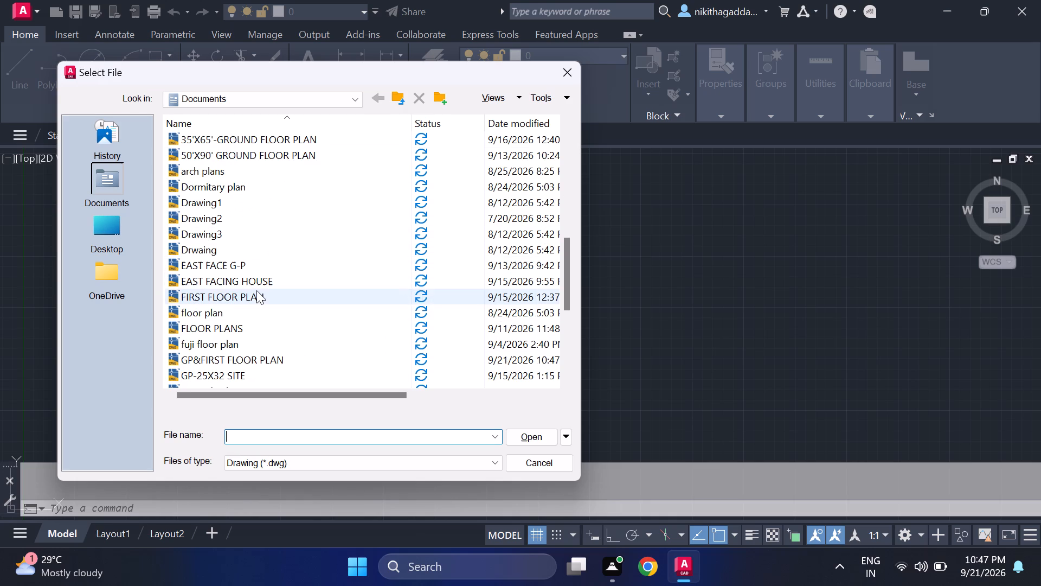
left_click(266, 353)
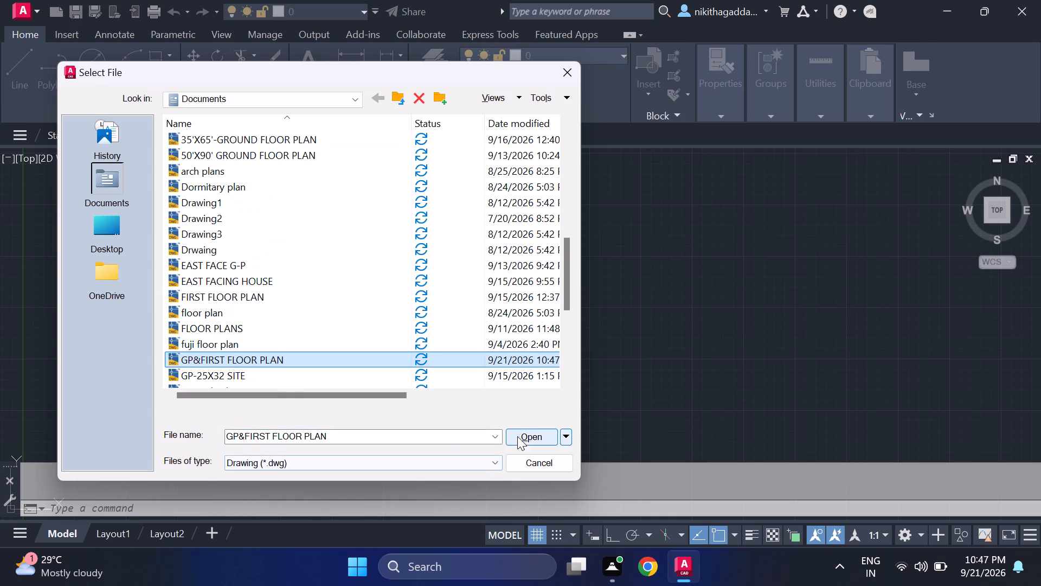
left_click(520, 435)
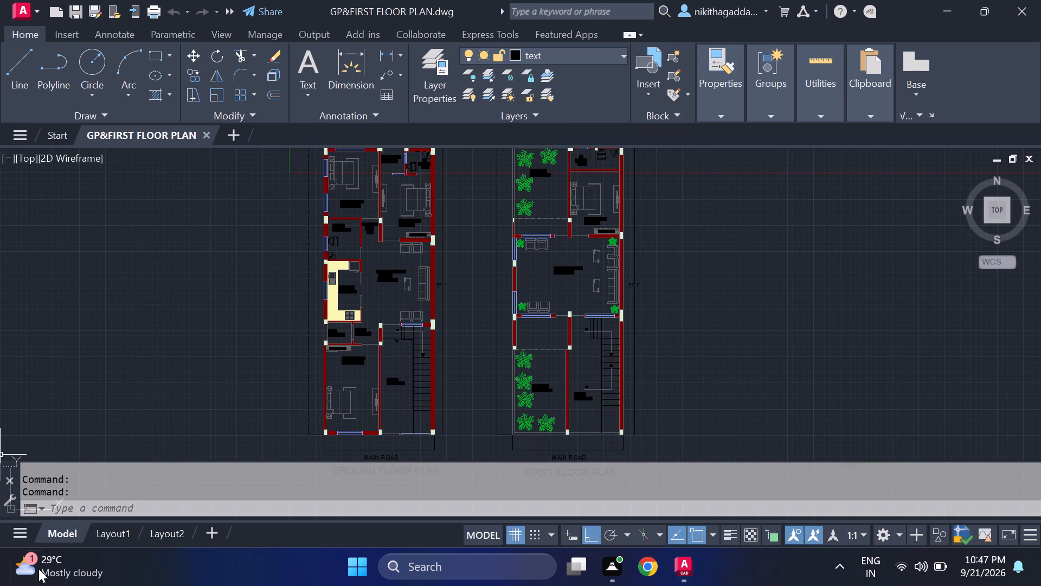
Switch to Layout1 and delete its existing viewport.
left_click(111, 537)
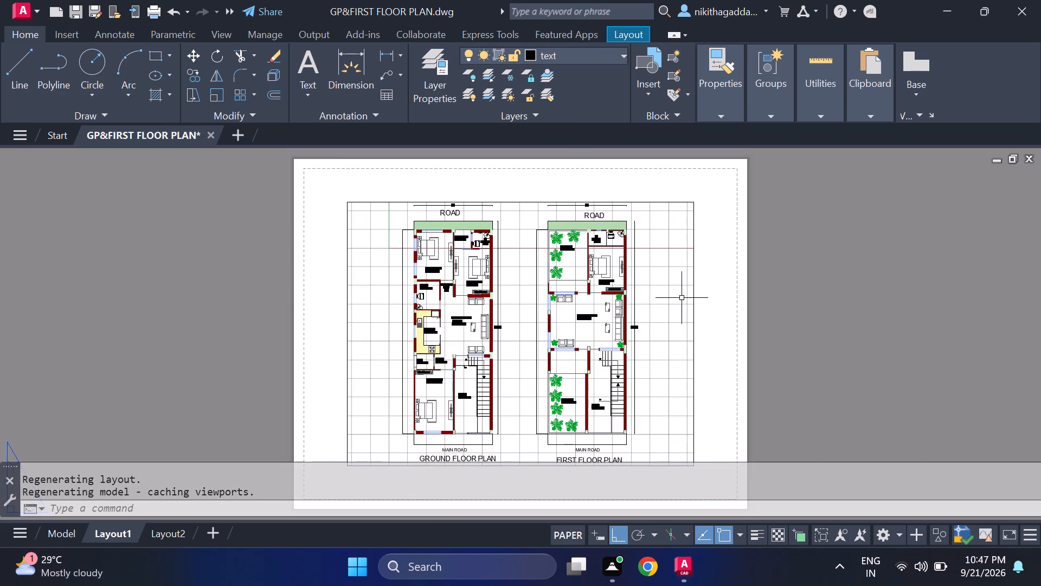
left_click(713, 184)
left_click(342, 410)
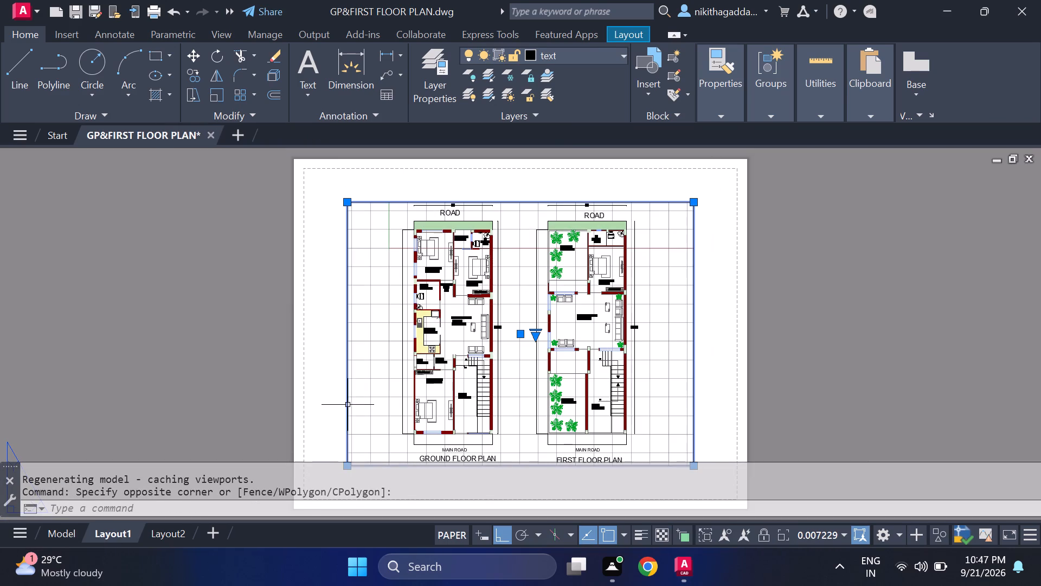
key("Delete")
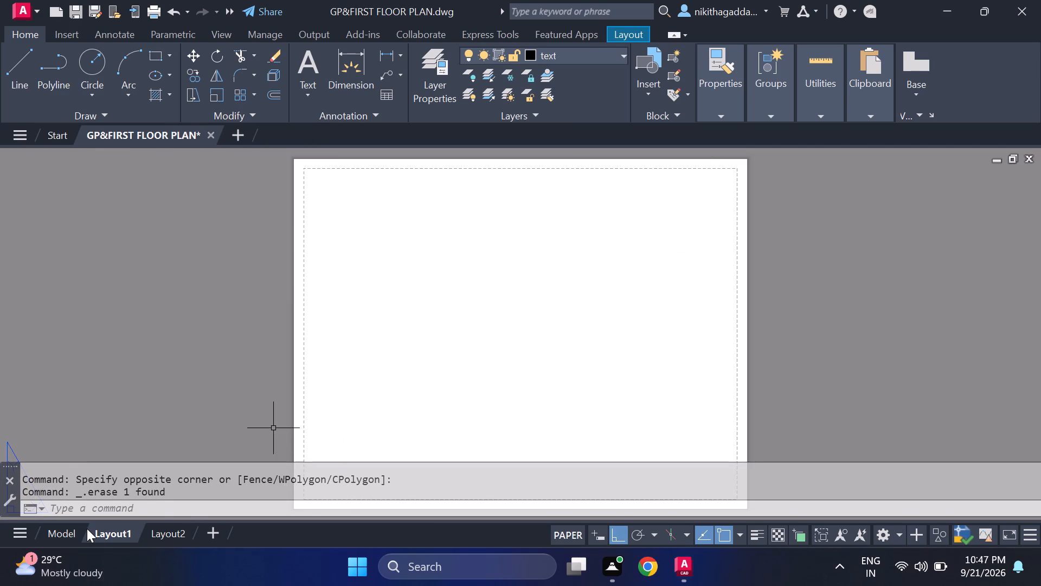
Modify Layout1's page setup to plot with DWG To PDF.pc3 on ISO full bleed A4 (297.00 x 210.00 MM) paper.
right_click(87, 528)
left_click(178, 311)
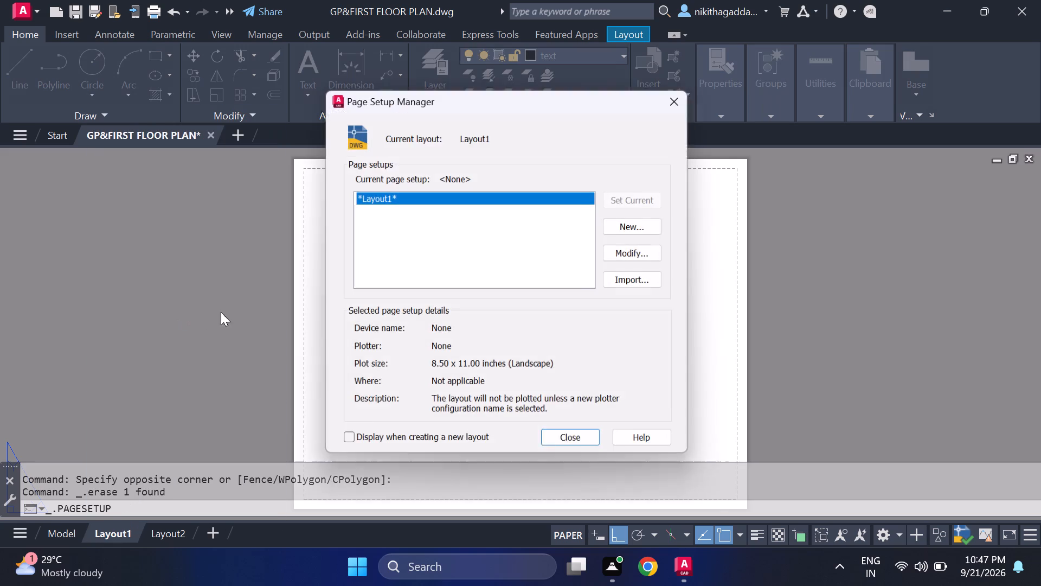
left_click(609, 249)
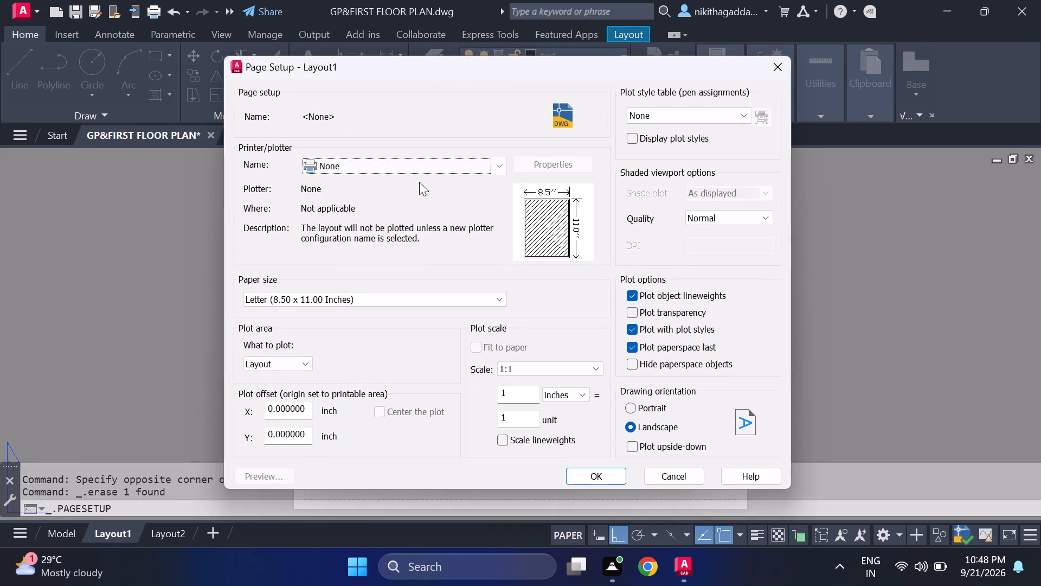
left_click(416, 171)
left_click(400, 331)
left_click(405, 304)
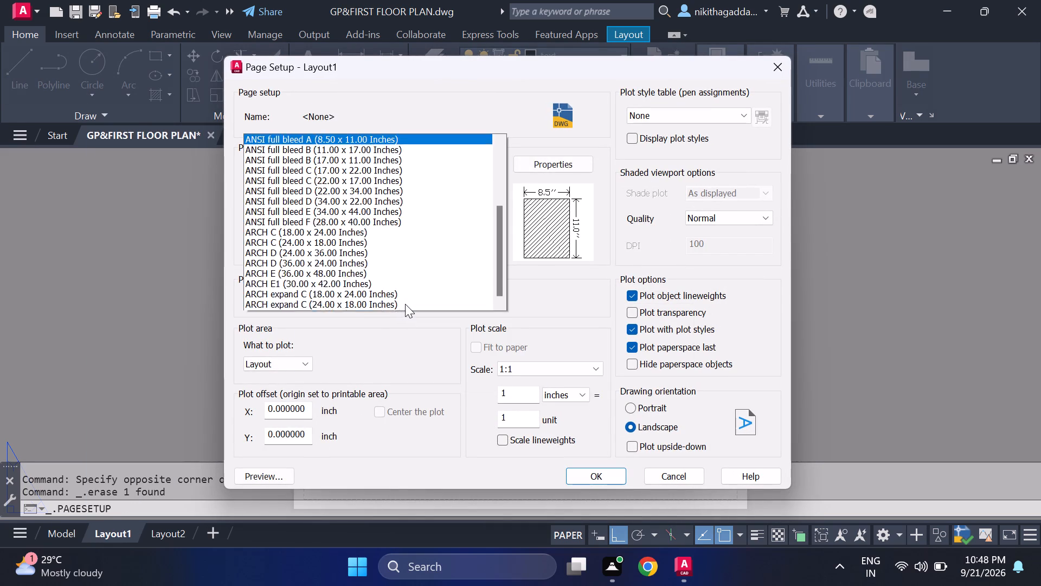
scroll(404, 233, "down", 8)
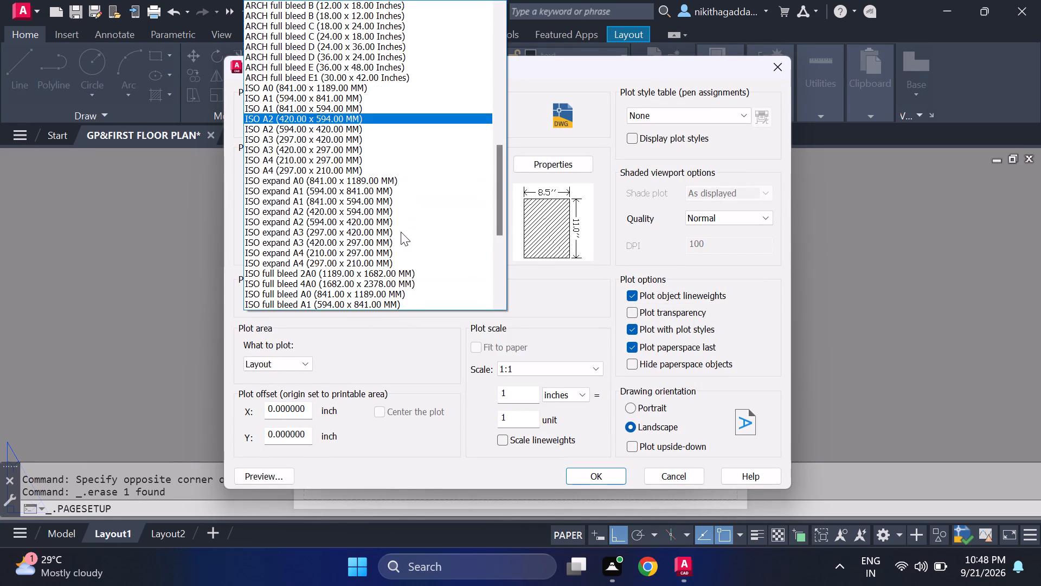
scroll(401, 232, "down", 4)
left_click(341, 244)
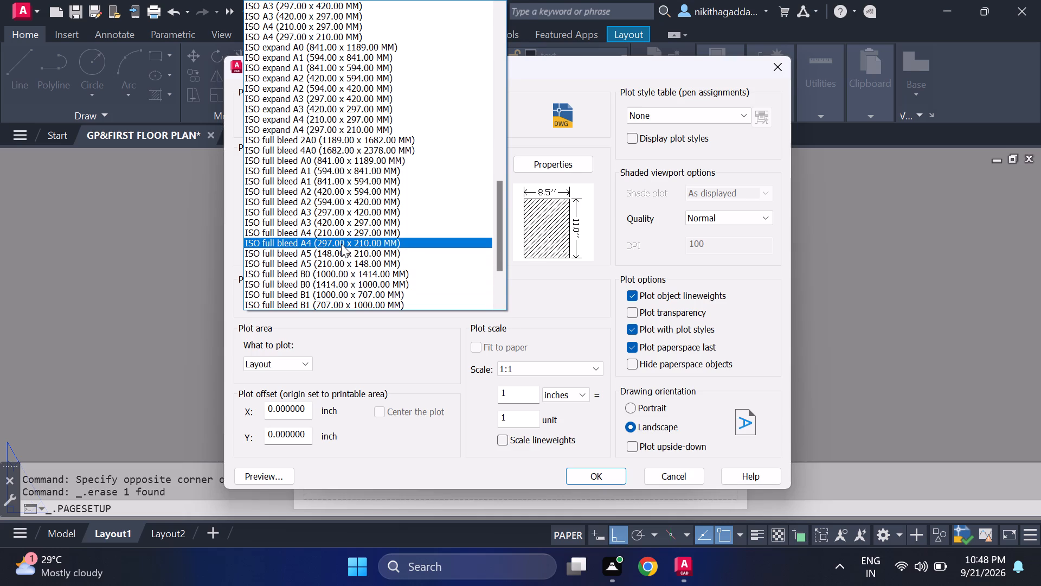
Set the page setup's plot scale to 1:1, then accept the page setup and close the manager.
left_click(547, 363)
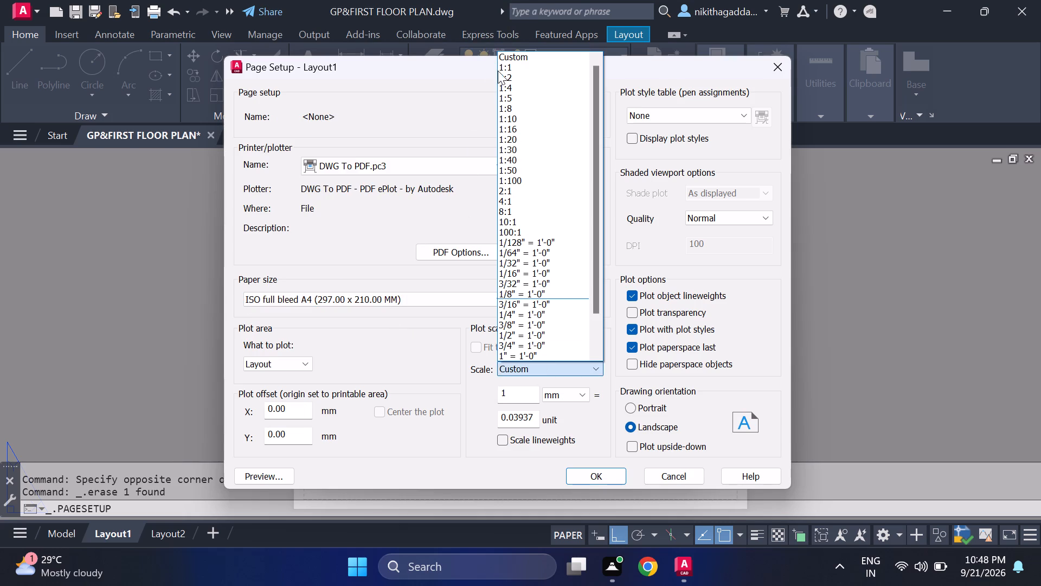
left_click_drag(511, 68, 512, 73)
left_click(566, 368)
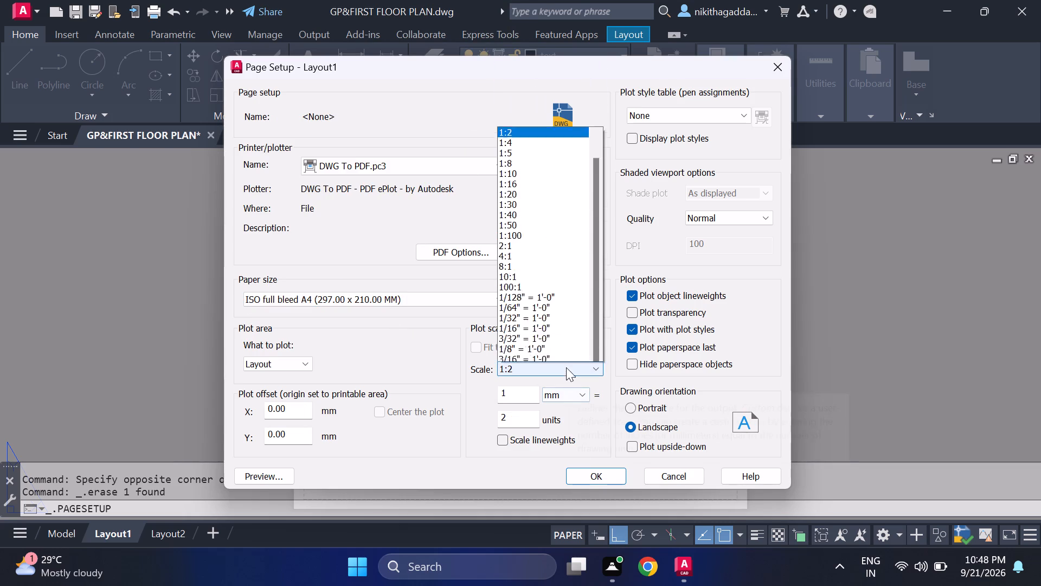
scroll(530, 73, "down", 2)
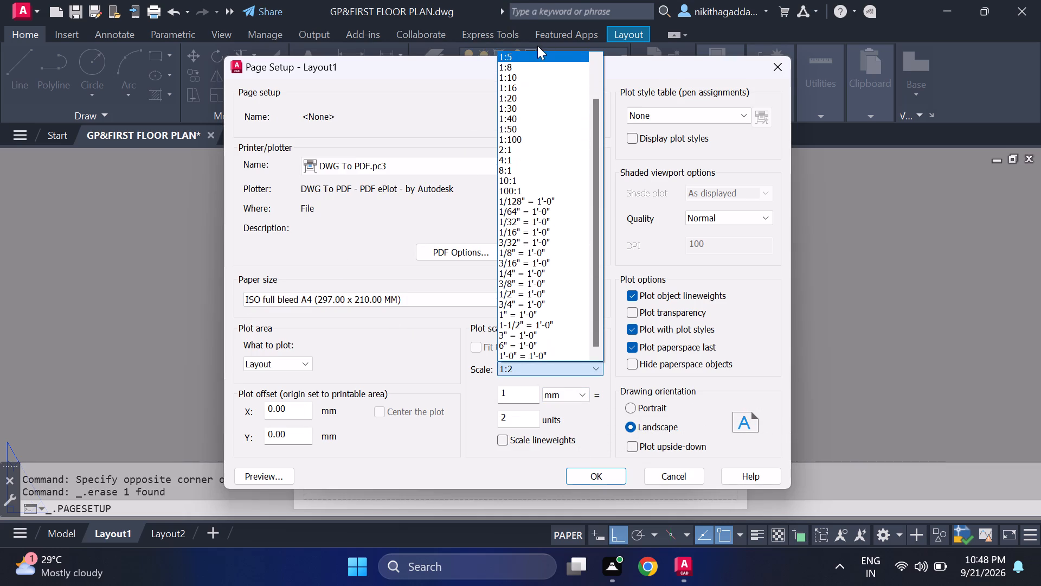
scroll(537, 46, "up", 4)
left_click(541, 56)
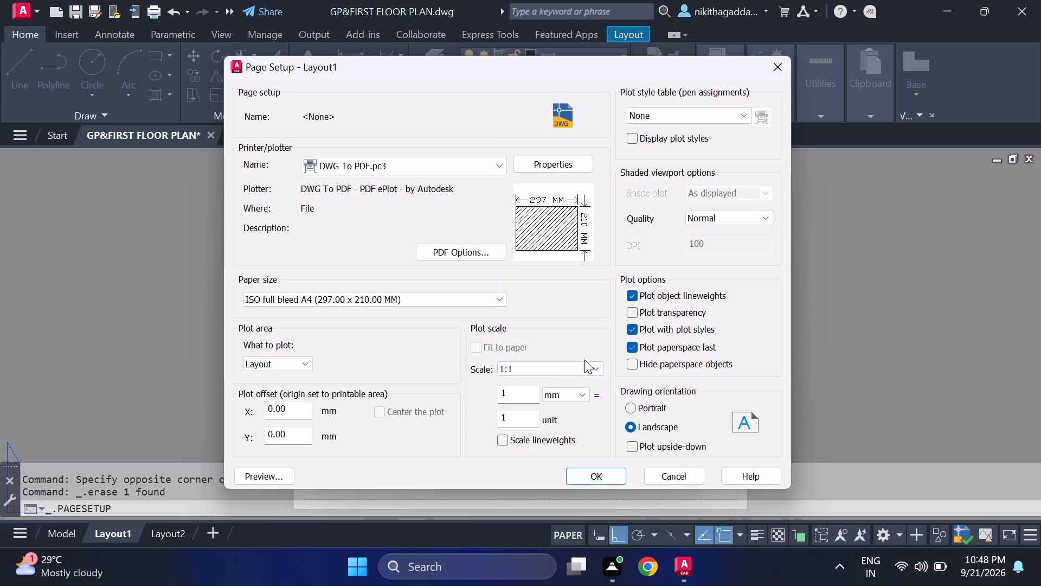
left_click(592, 476)
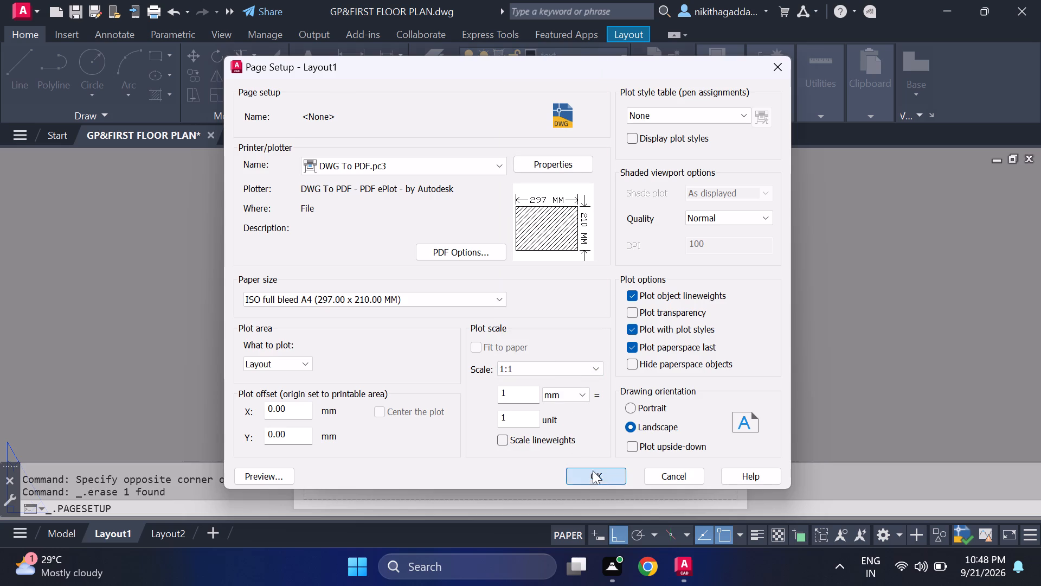
left_click(653, 202)
left_click(565, 446)
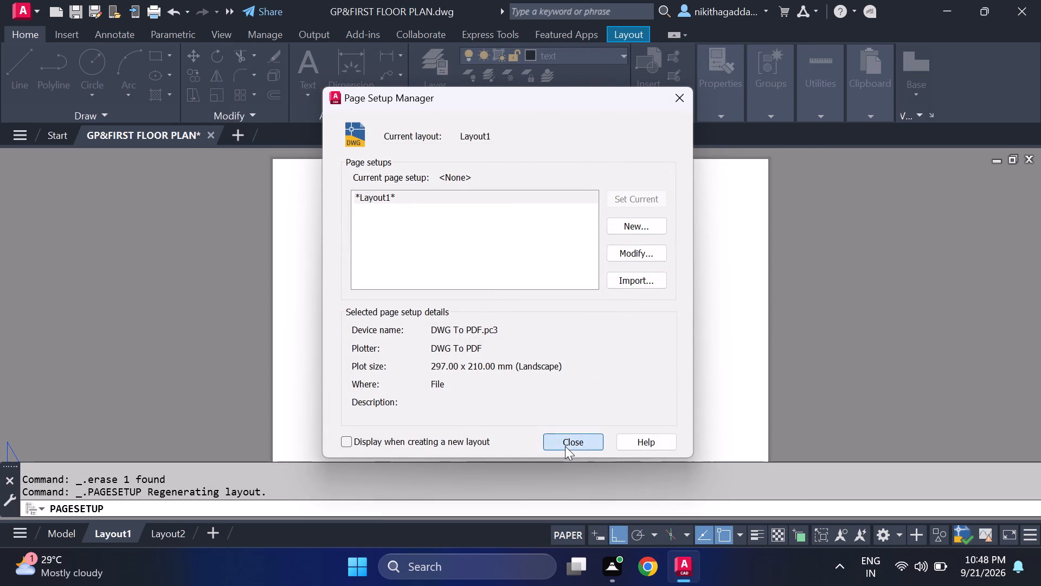
Create a single viewport covering the whole Layout1 sheet, from its upper-left corner to its lower-right corner.
middle_click_drag(572, 399, 547, 355)
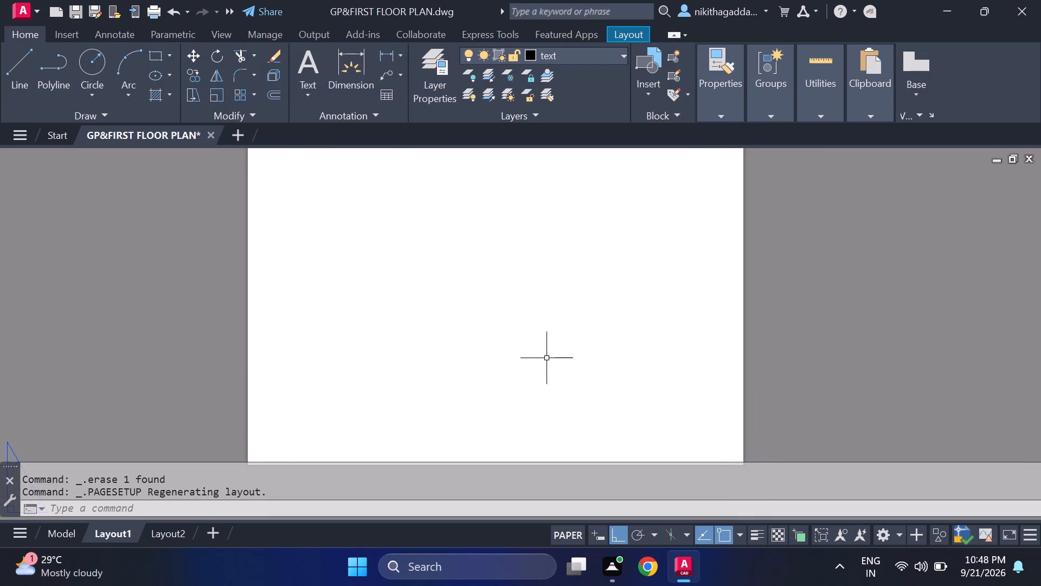
type("VIEWPORTS")
key("Return")
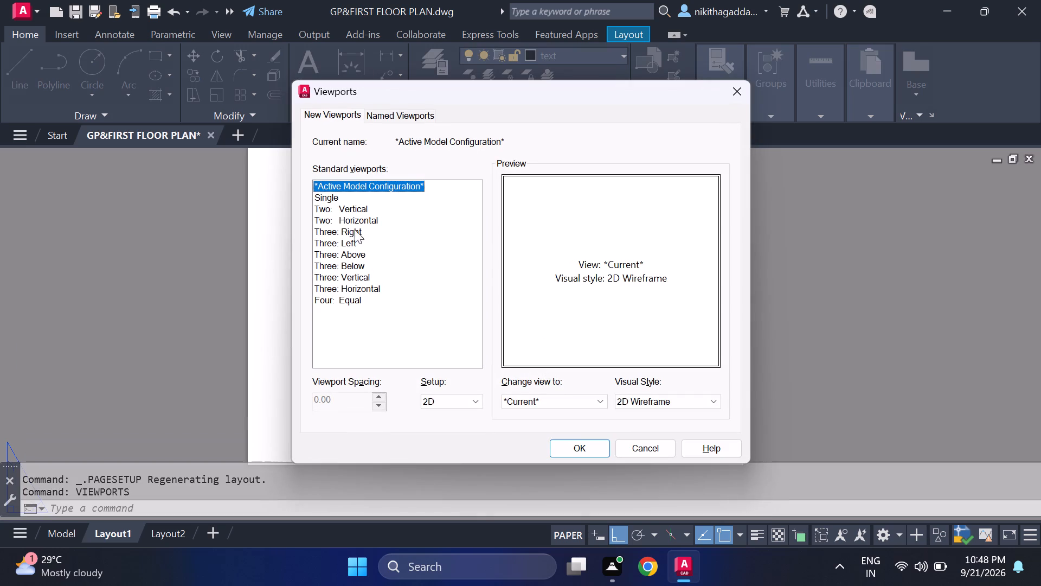
left_click(337, 201)
left_click(591, 444)
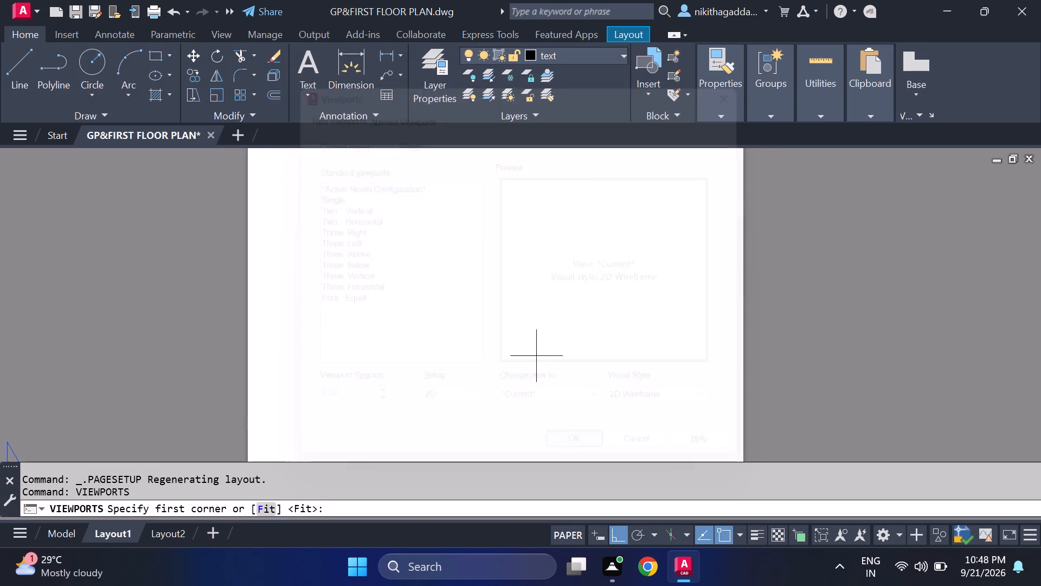
middle_click_drag(437, 308, 459, 400)
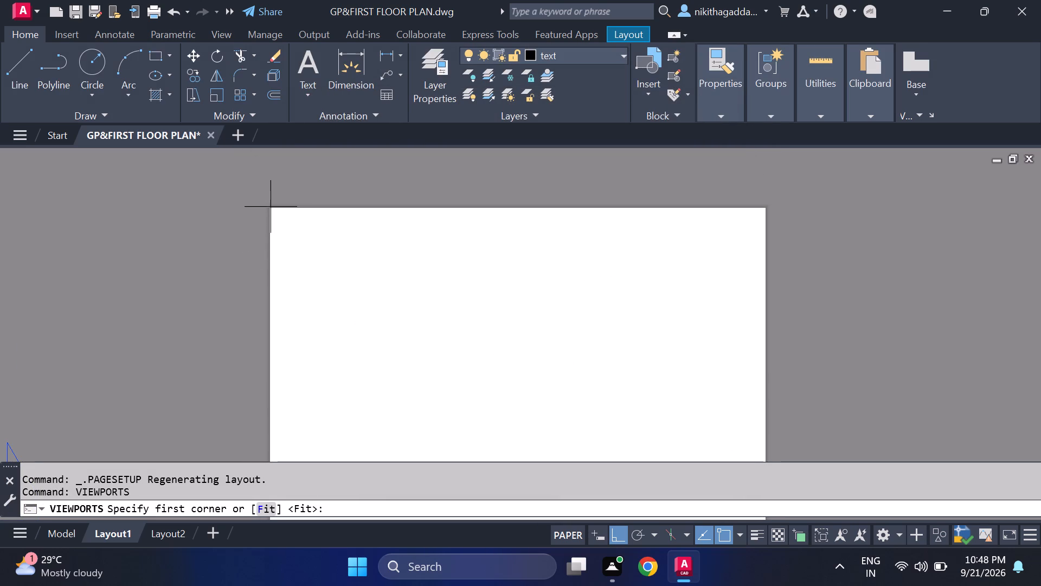
left_click(269, 207)
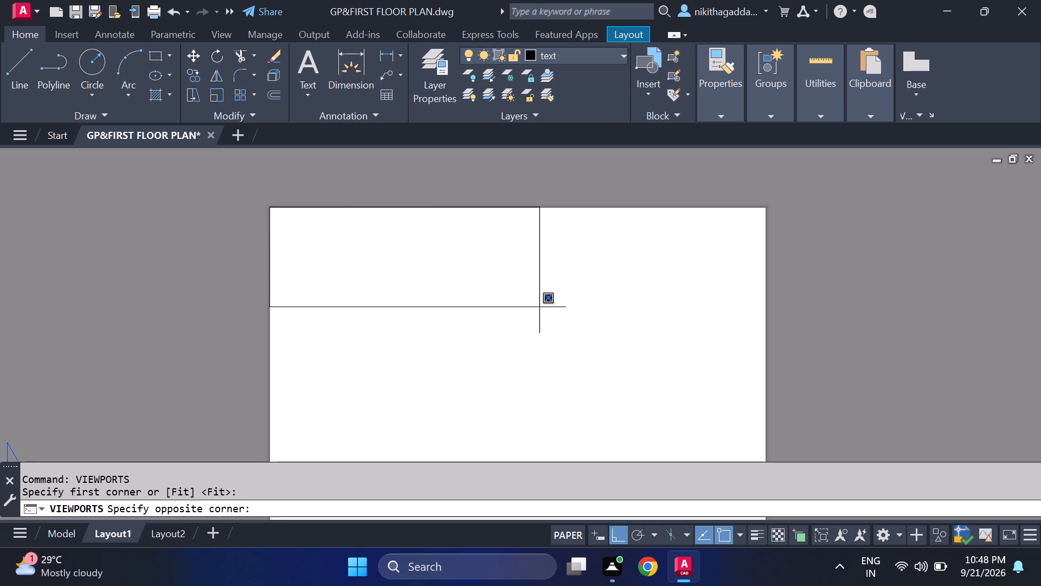
scroll(600, 347, "down", 1)
middle_click_drag(621, 364, 500, 261)
scroll(541, 361, "up", 1)
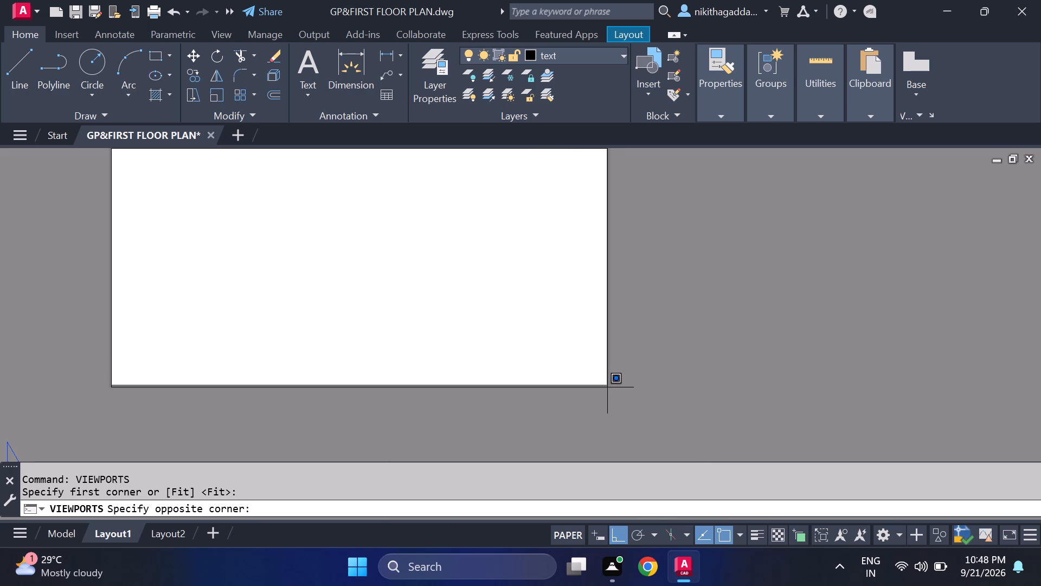
left_click(606, 386)
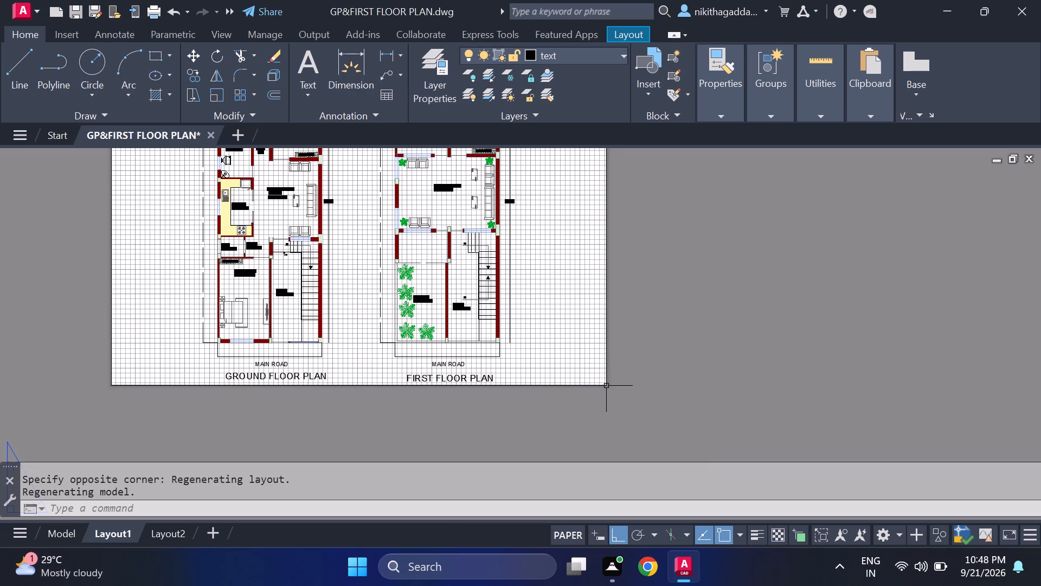
Open the plot preview of Layout1 with its current plot settings.
middle_click_drag(556, 340, 687, 467)
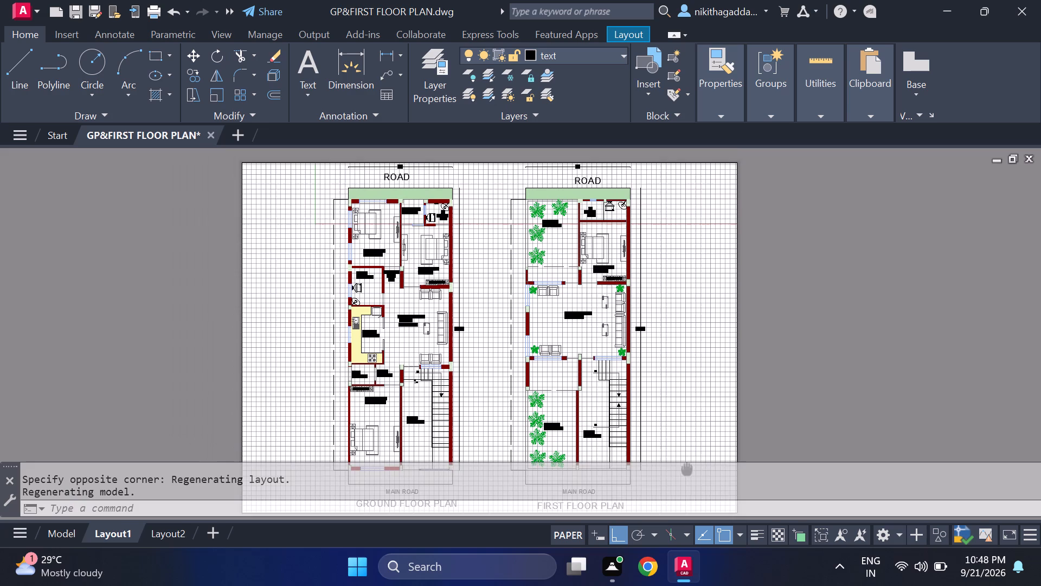
middle_click_drag(687, 467, 682, 434)
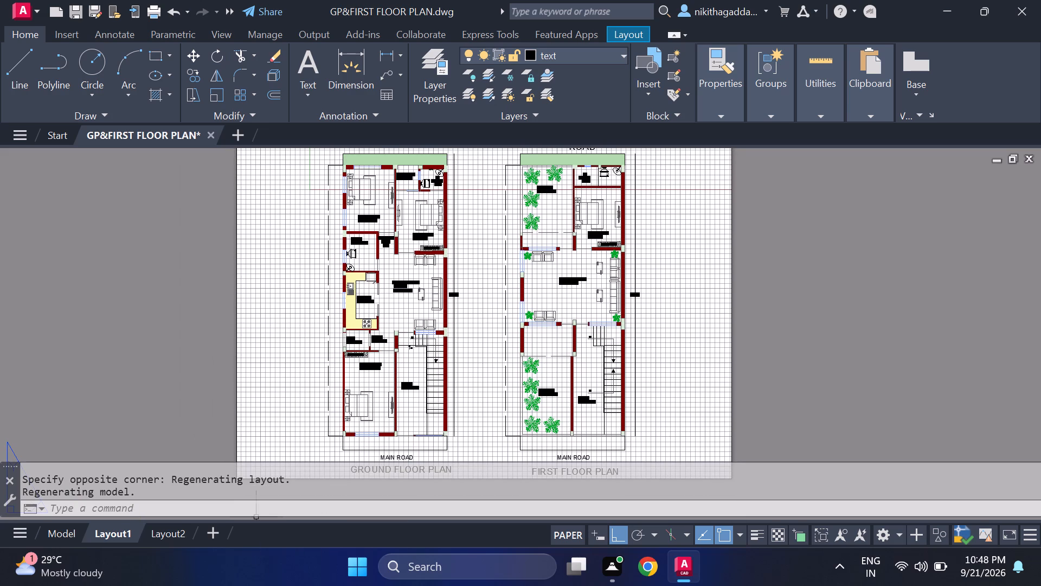
right_click(120, 534)
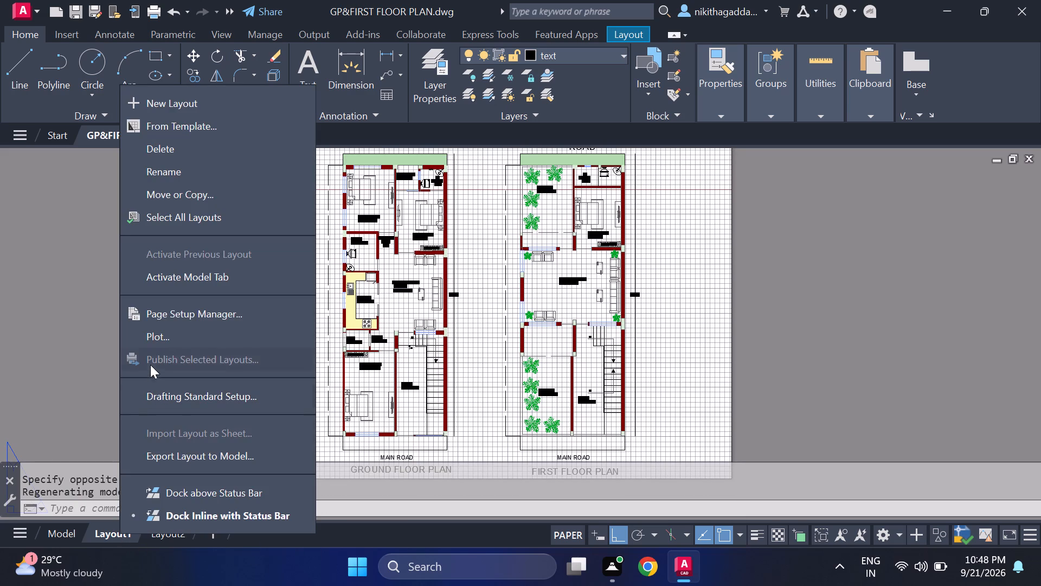
left_click(170, 330)
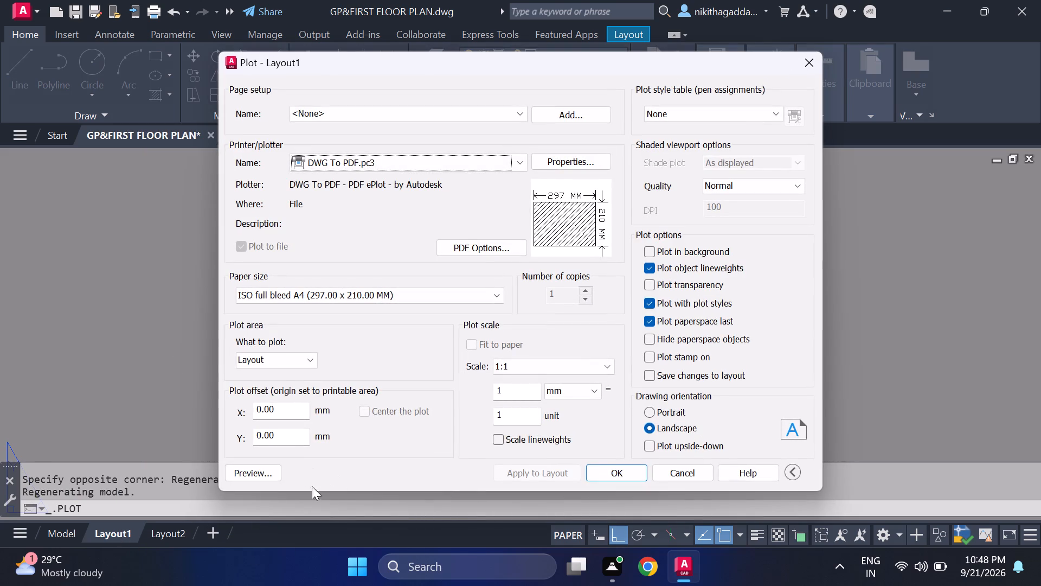
left_click(261, 464)
Examine the walls, windows, labels and line thicknesses of both floor plans in the plot preview, then leave without plotting.
scroll(460, 389, "up", 3)
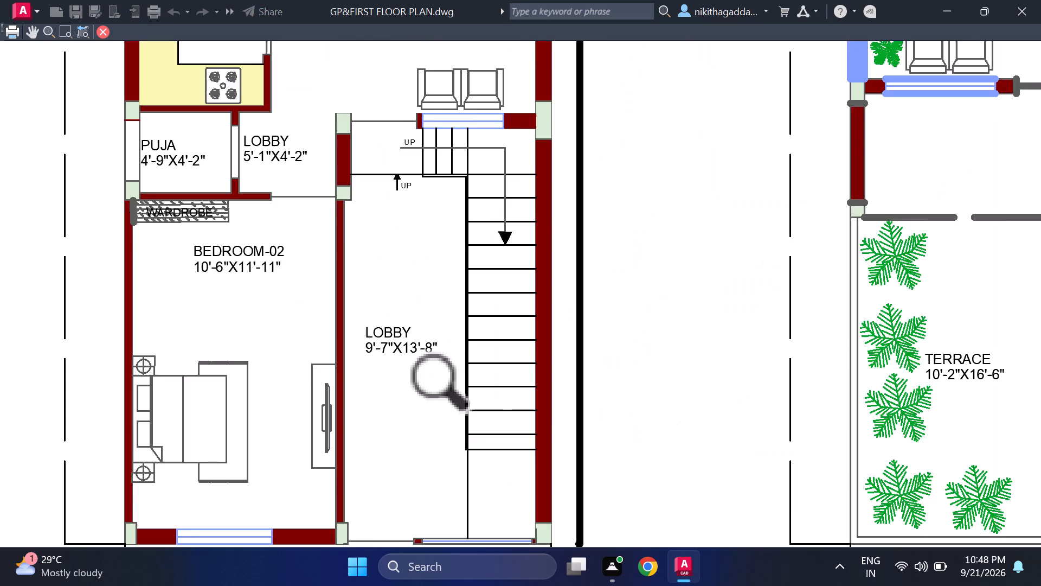
scroll(460, 389, "down", 2)
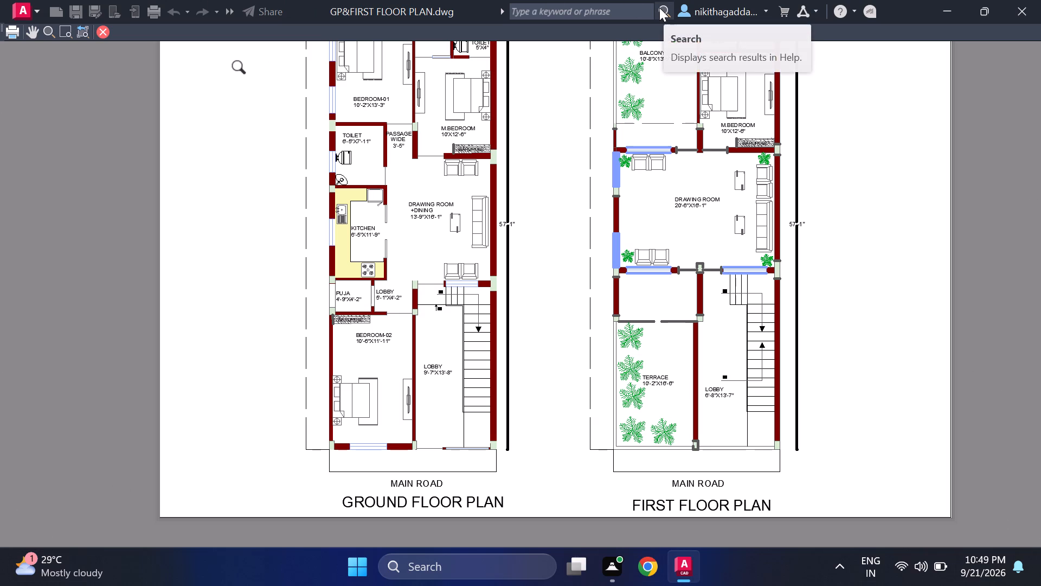
scroll(760, 270, "up", 1)
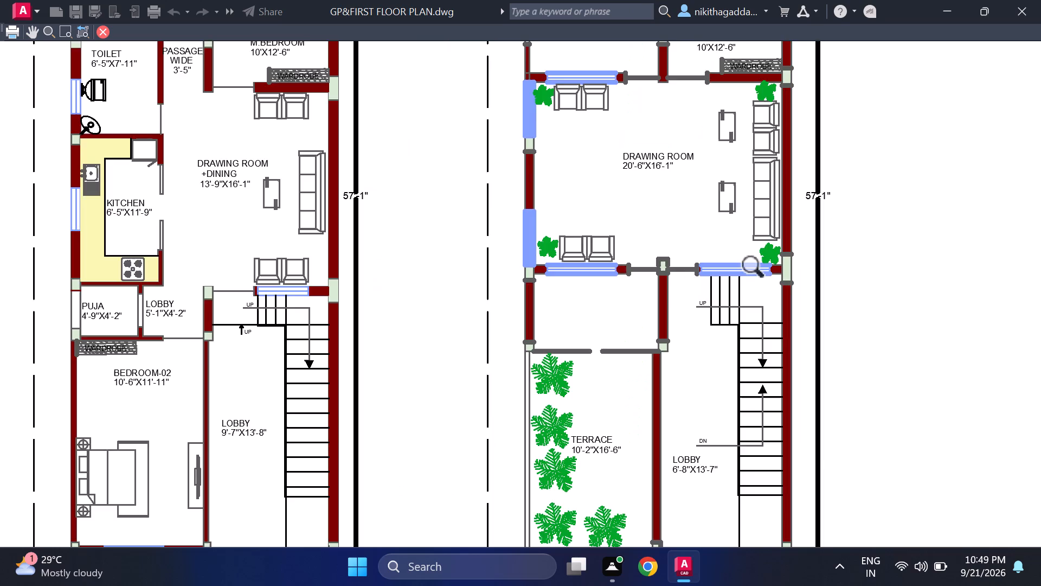
scroll(749, 256, "down", 2)
middle_click_drag(747, 223, 740, 230)
scroll(722, 225, "up", 2)
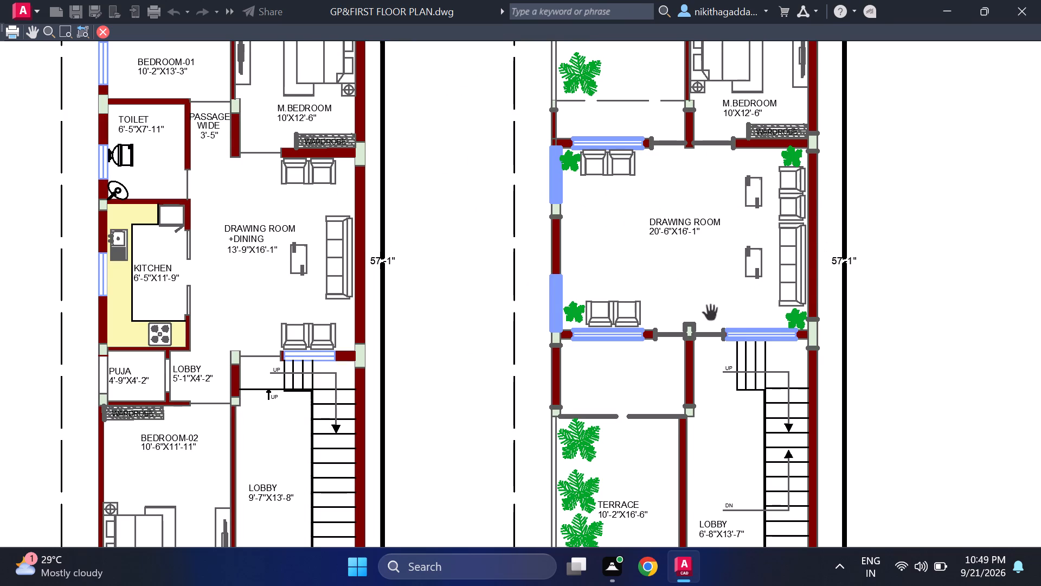
middle_click_drag(671, 323, 683, 402)
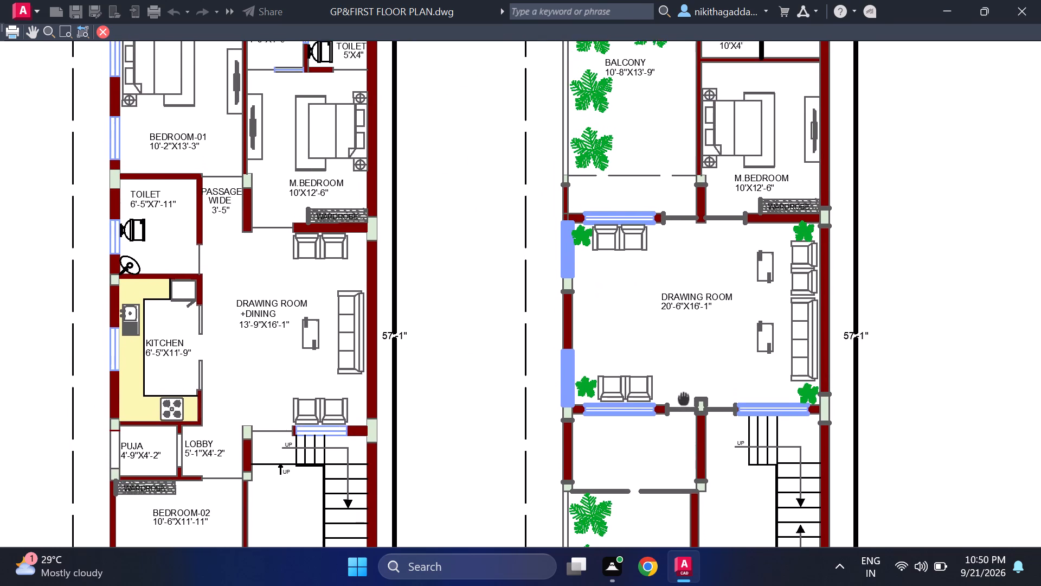
middle_click_drag(683, 402, 551, 469)
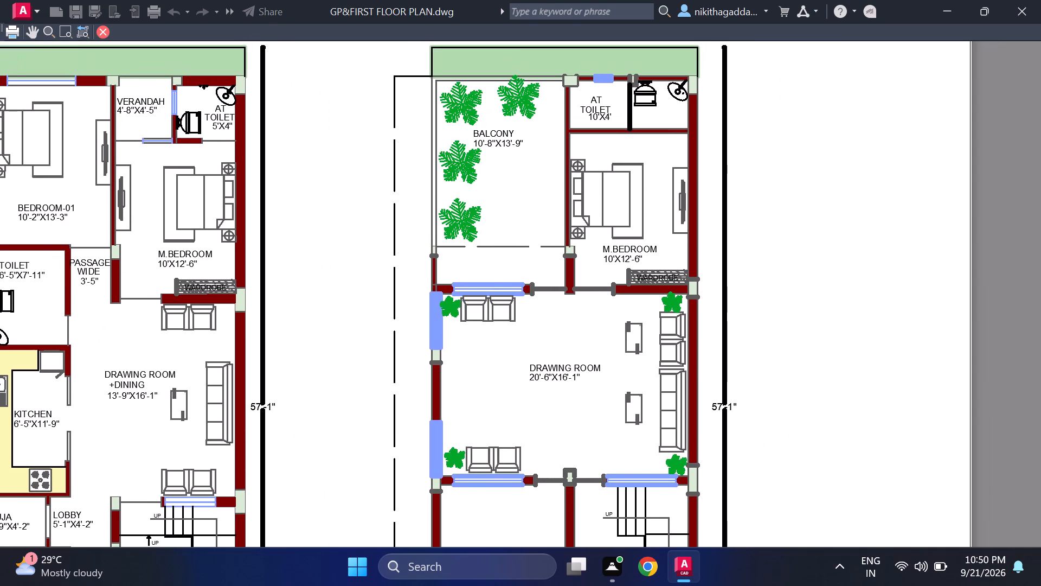
scroll(554, 404, "down", 1)
scroll(554, 388, "up", 1)
middle_click_drag(556, 376, 580, 354)
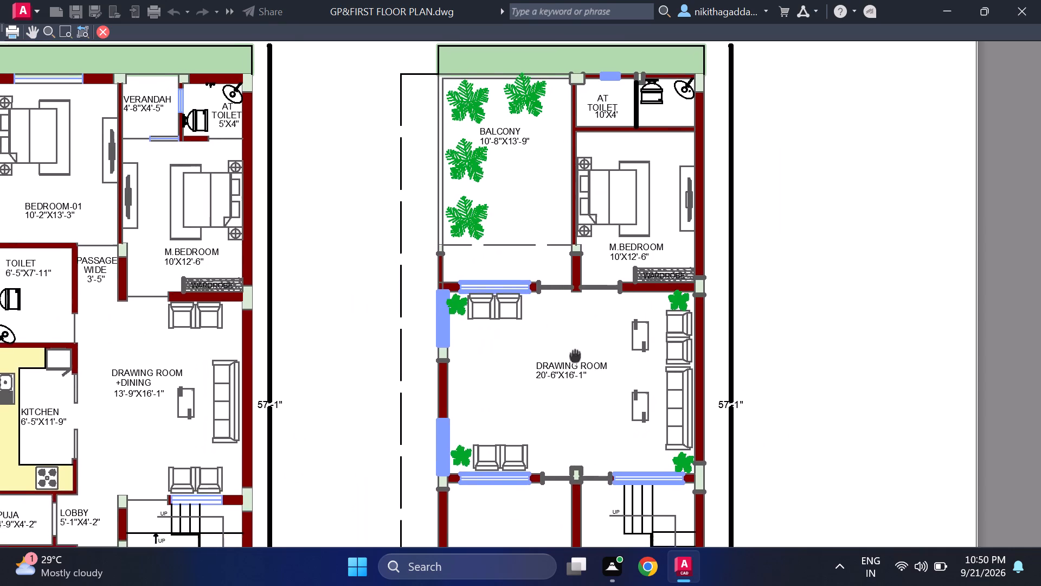
middle_click_drag(580, 354, 646, 349)
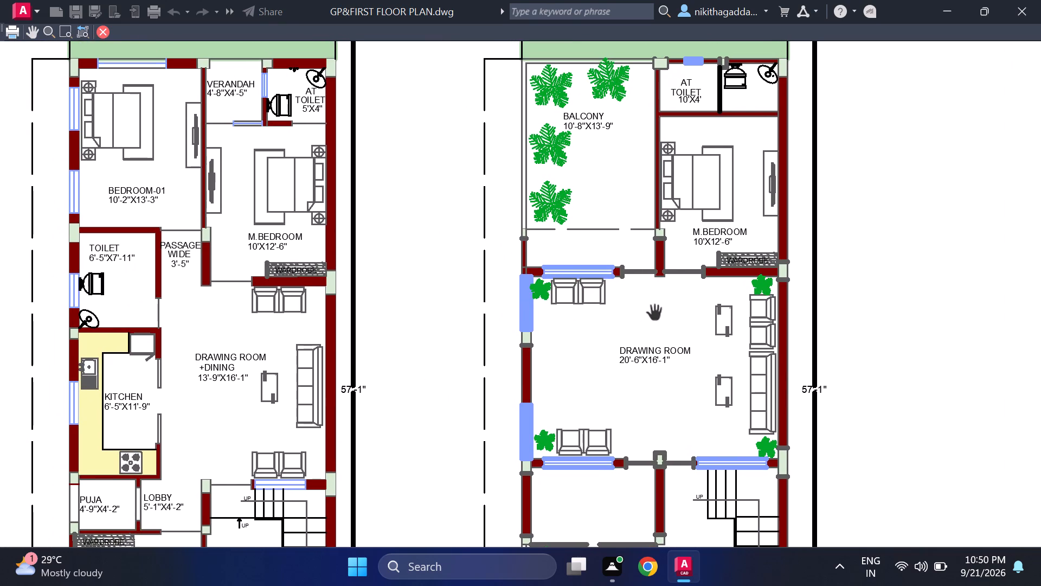
middle_click_drag(665, 339, 702, 86)
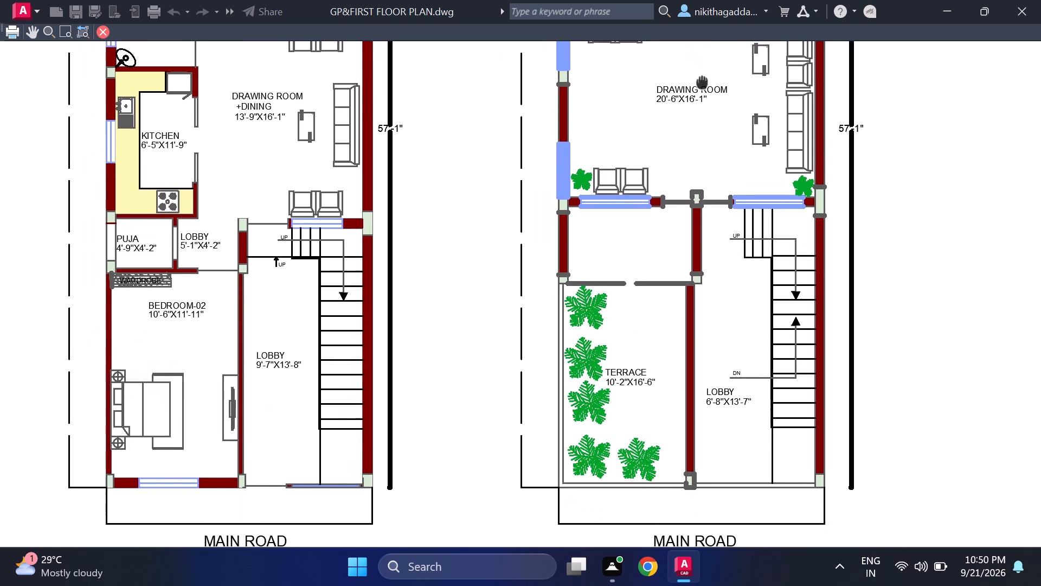
middle_click_drag(702, 86, 603, 354)
scroll(620, 296, "down", 1)
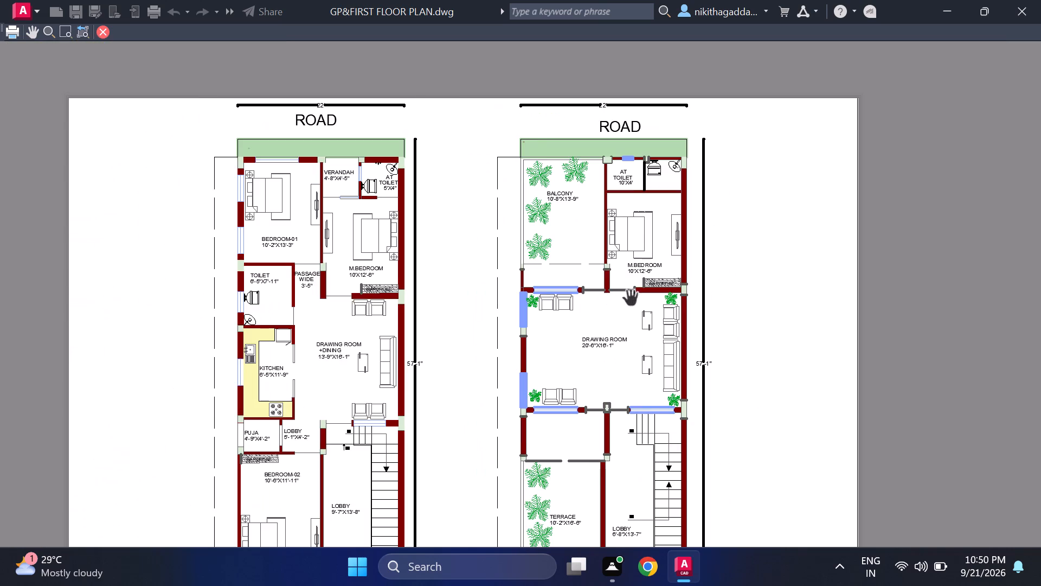
scroll(631, 299, "up", 1)
middle_click_drag(570, 292, 646, 224)
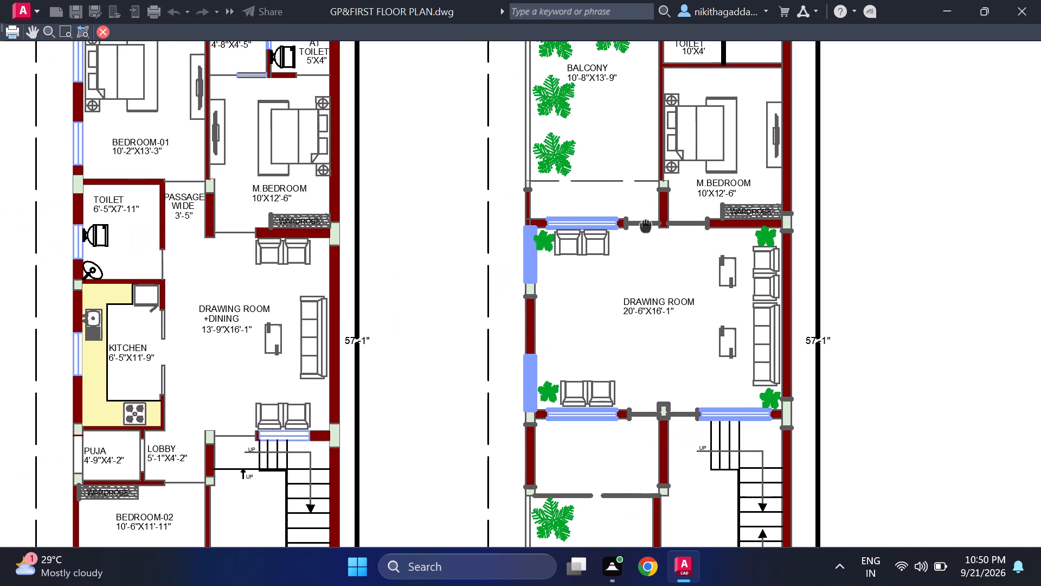
middle_click_drag(646, 224, 663, 116)
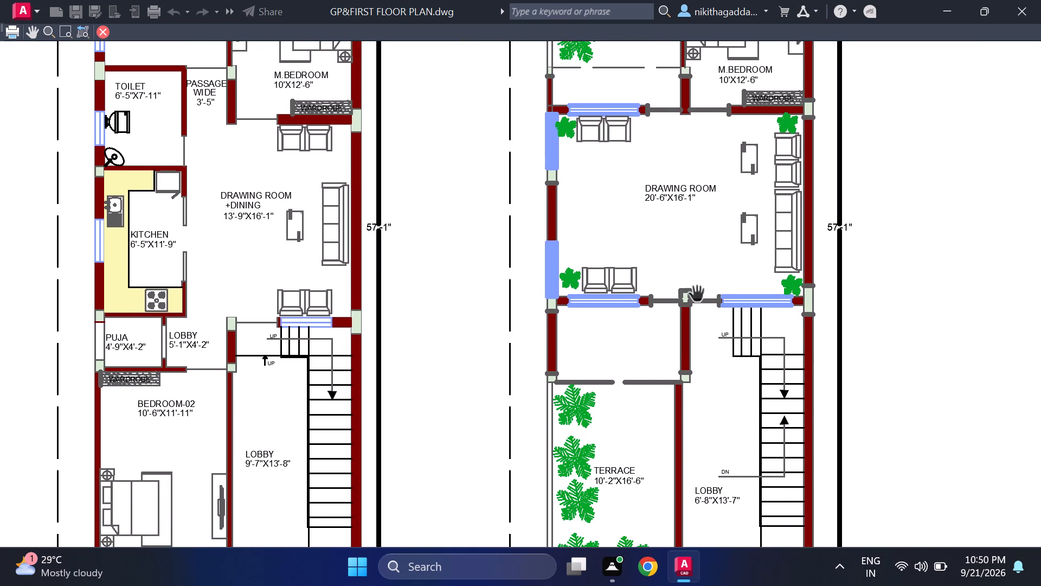
middle_click_drag(724, 372, 726, 386)
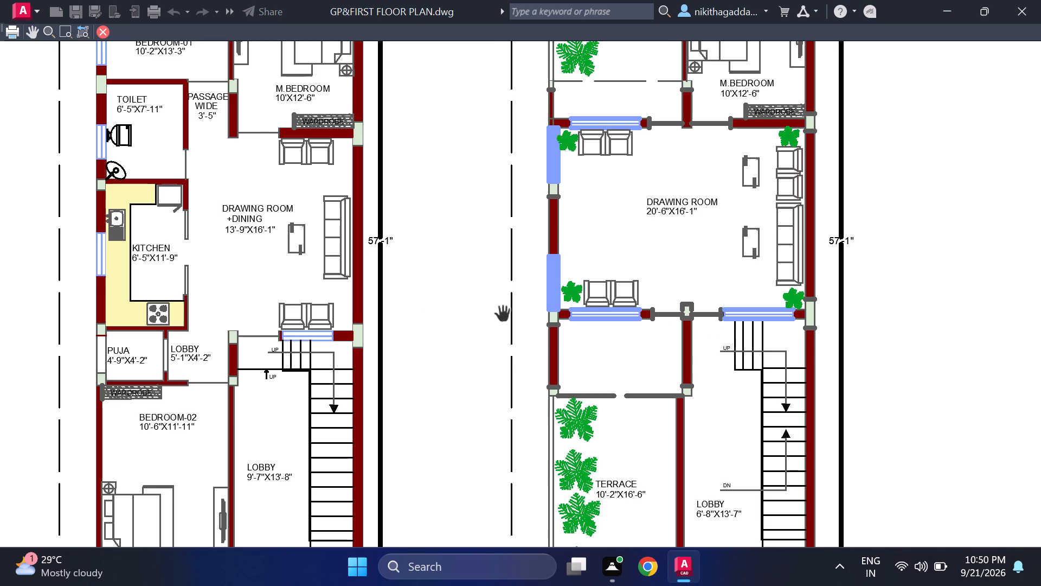
scroll(400, 308, "down", 1)
middle_click_drag(527, 233, 539, 379)
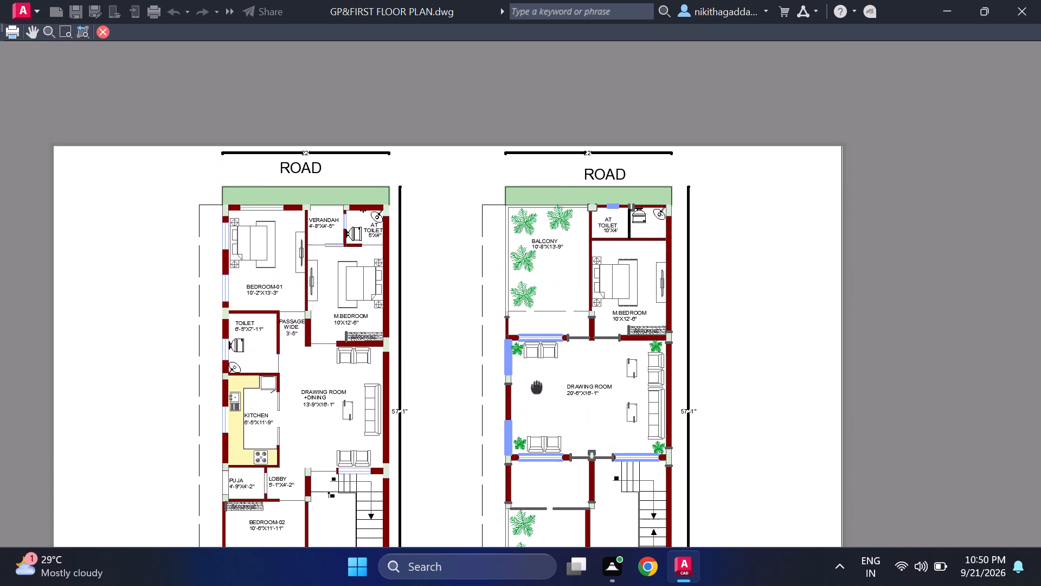
middle_click_drag(539, 379, 530, 227)
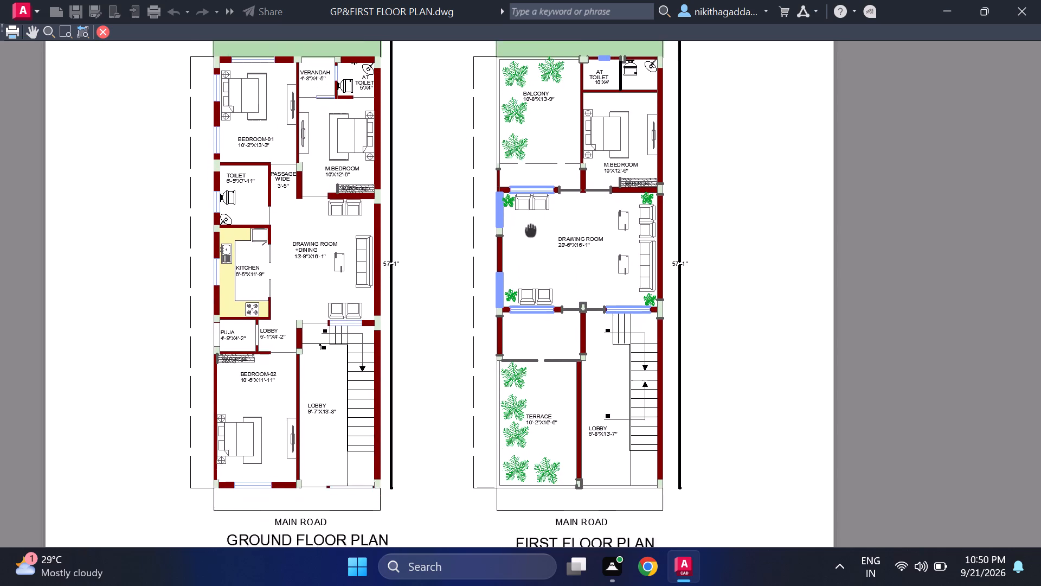
middle_click_drag(530, 227, 530, 213)
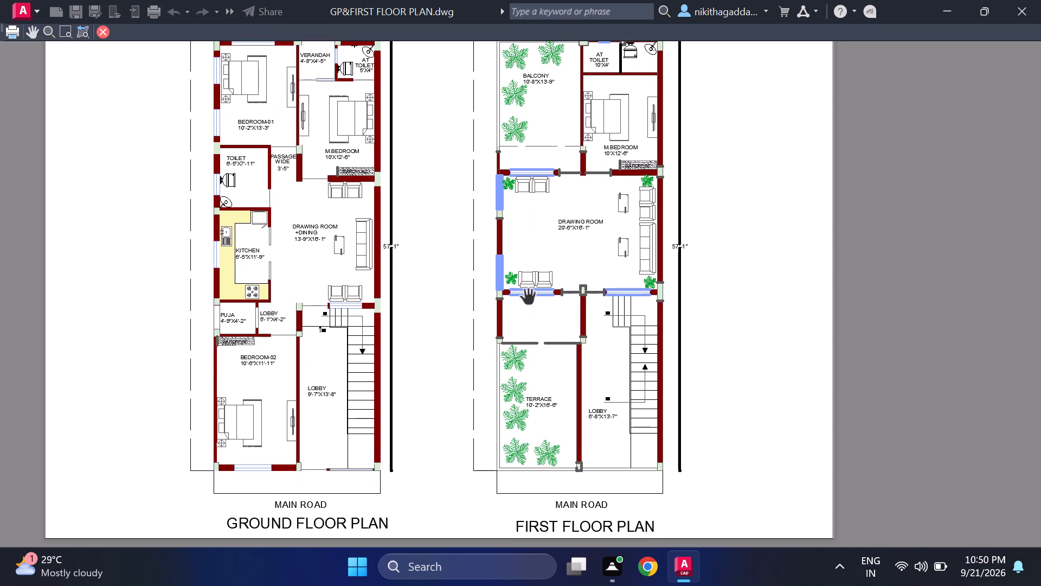
middle_click_drag(528, 298, 531, 330)
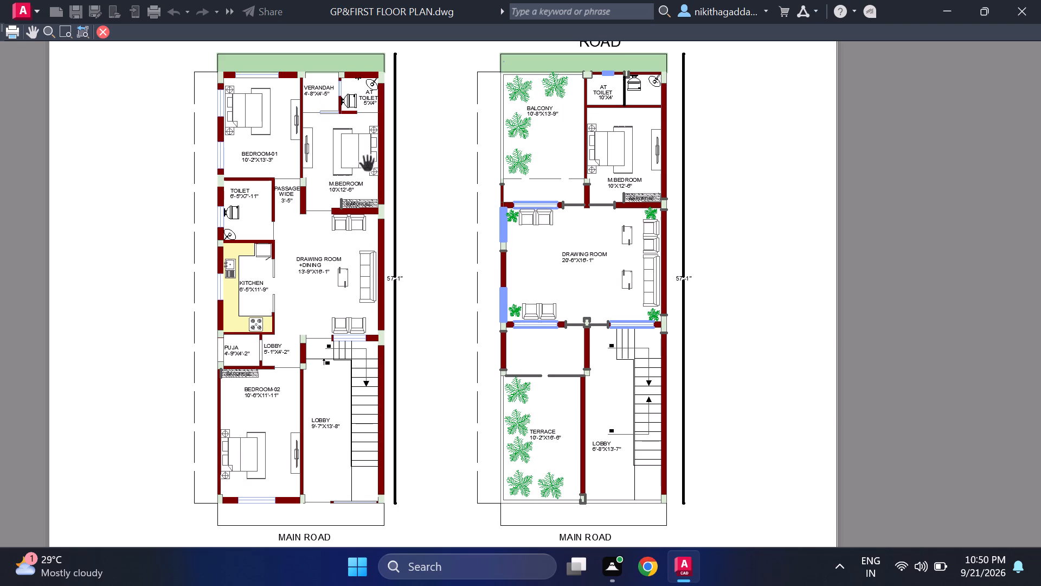
left_click(105, 29)
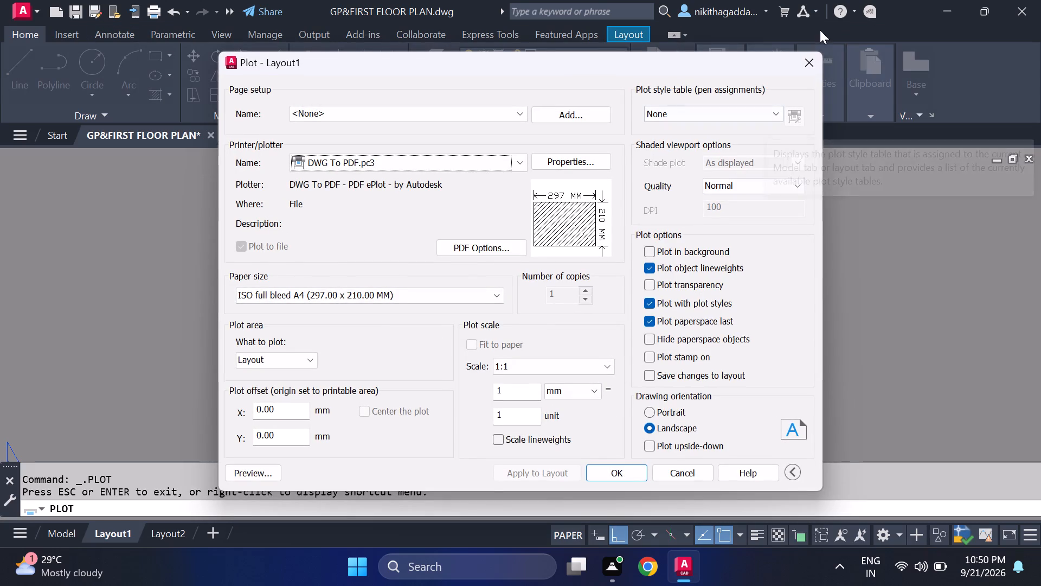
left_click(814, 55)
In model space, delete the two long outer window-layer lines of the lower window in the first-floor drawing room's left wall.
left_click(74, 540)
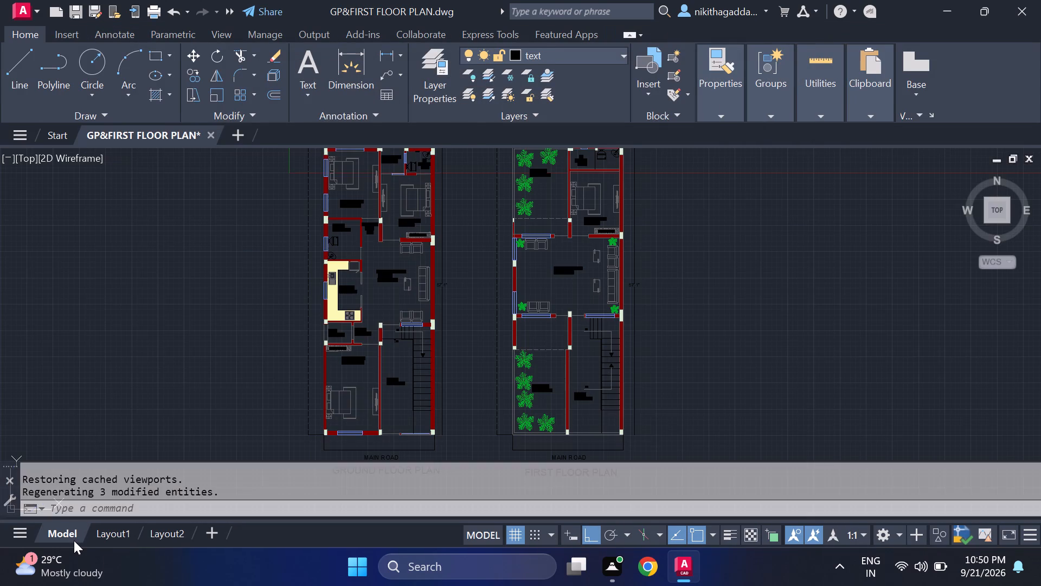
scroll(511, 310, "up", 2)
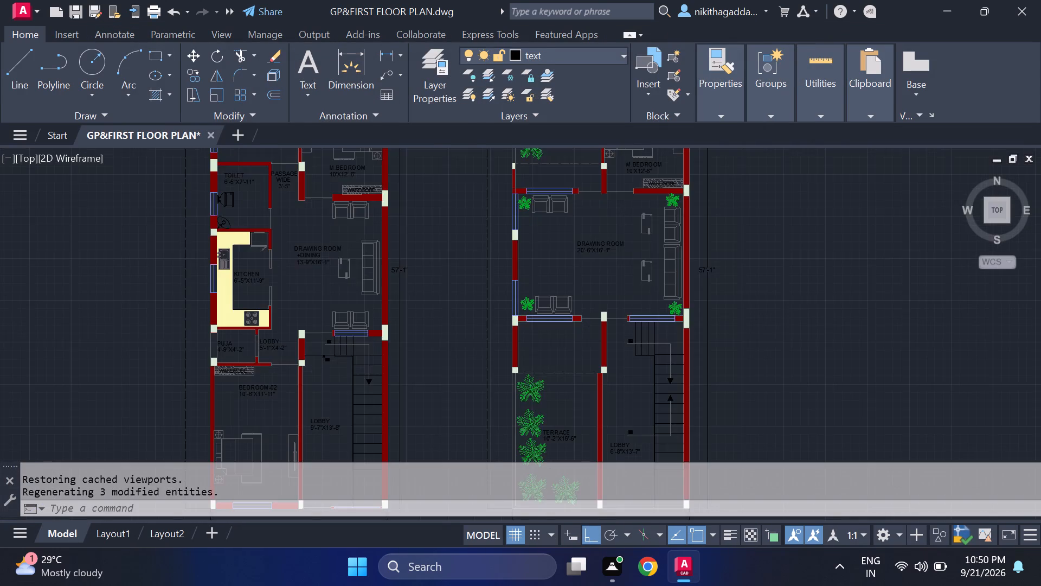
scroll(516, 295, "up", 2)
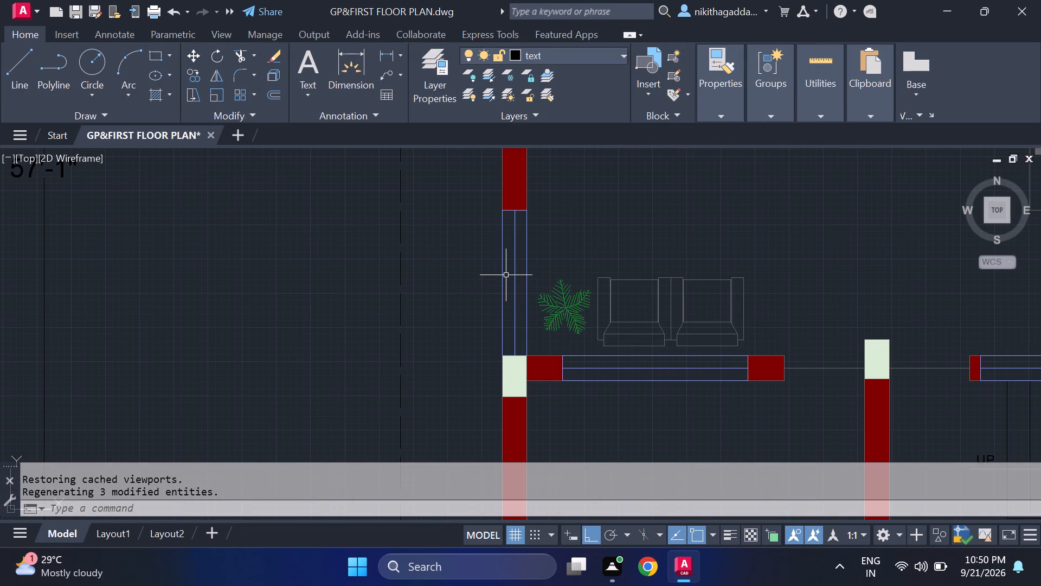
left_click(504, 269)
left_click(525, 256)
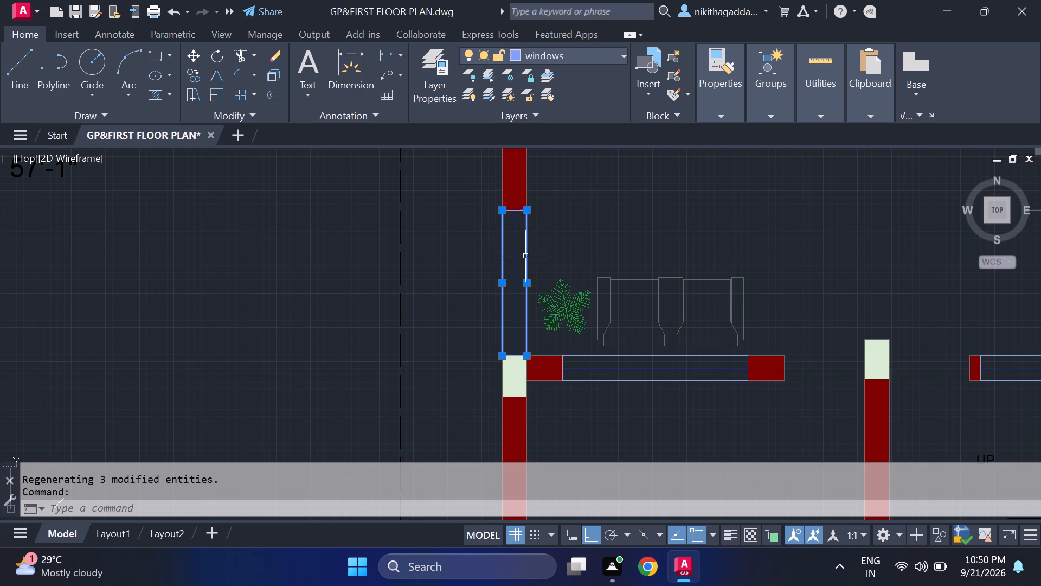
key("Delete")
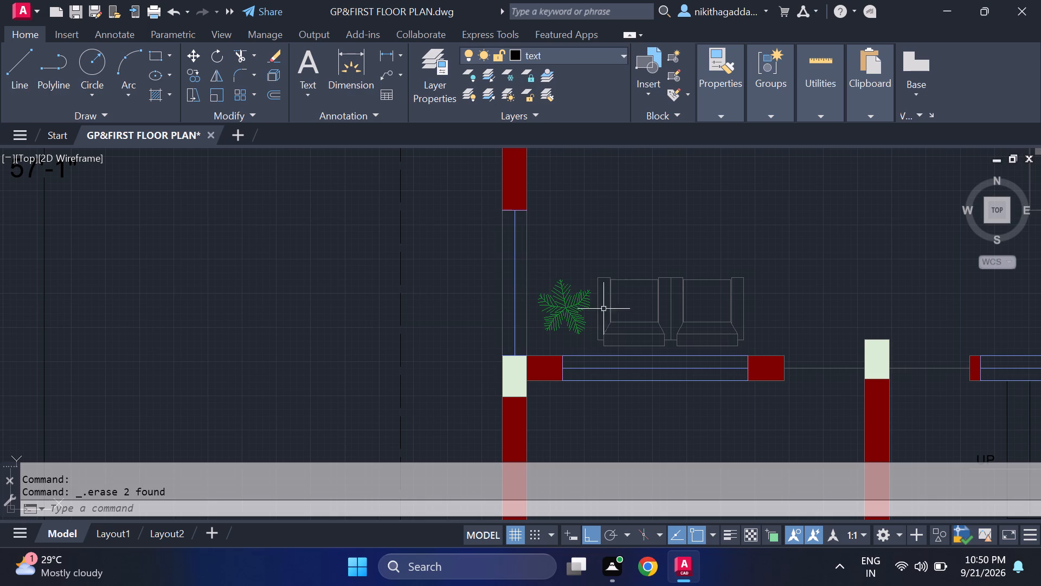
Delete the two long outer window-layer lines of the window below the sofa in the first-floor drawing room's bottom wall.
left_click(639, 356)
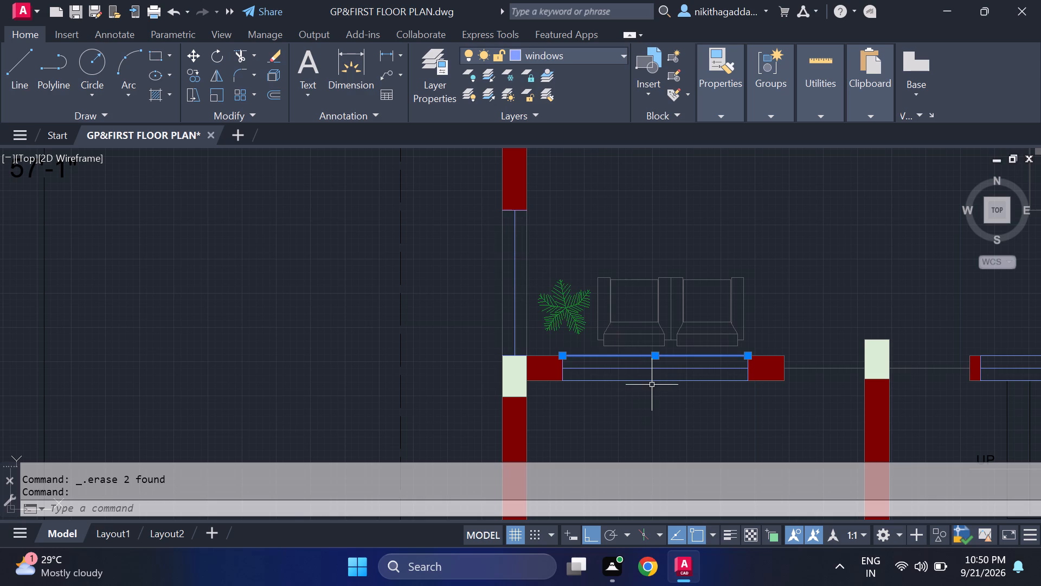
left_click(652, 384)
double_click(655, 380)
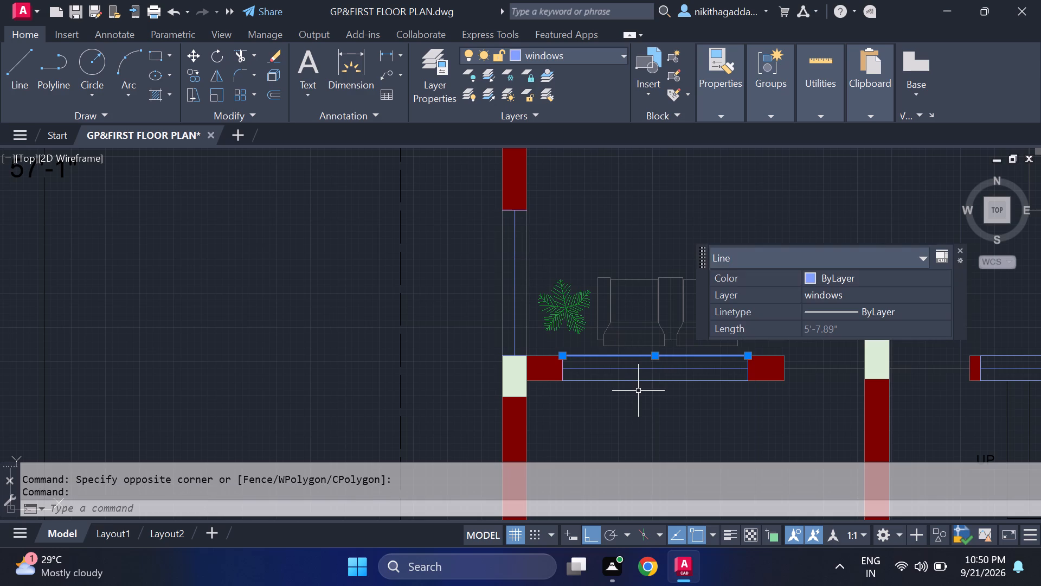
left_click(644, 383)
key("Delete")
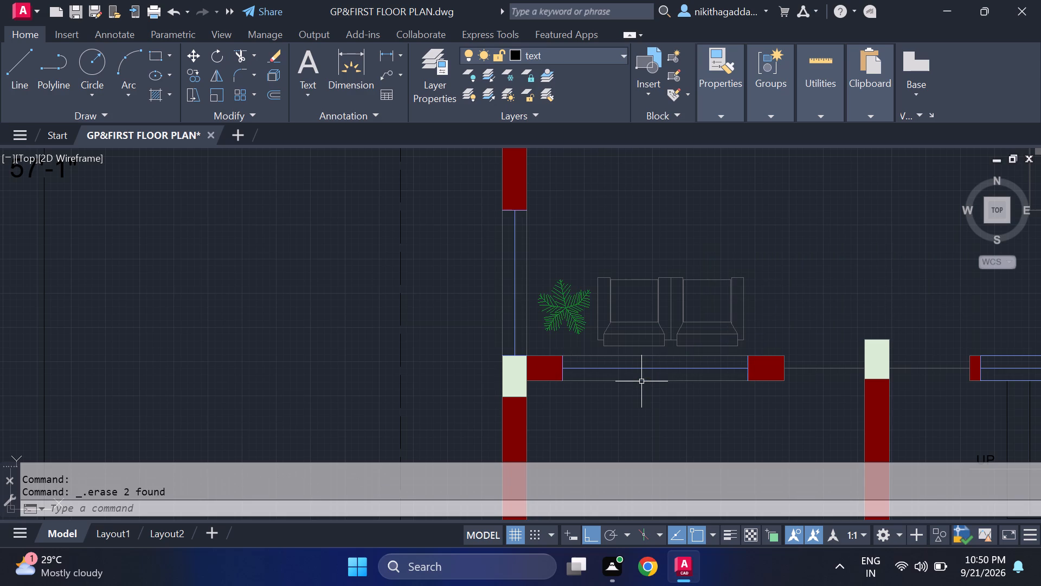
Delete the two long outer window-layer lines of the bottom-wall window above the first-floor staircase.
scroll(677, 373, "down", 2)
scroll(695, 387, "up", 2)
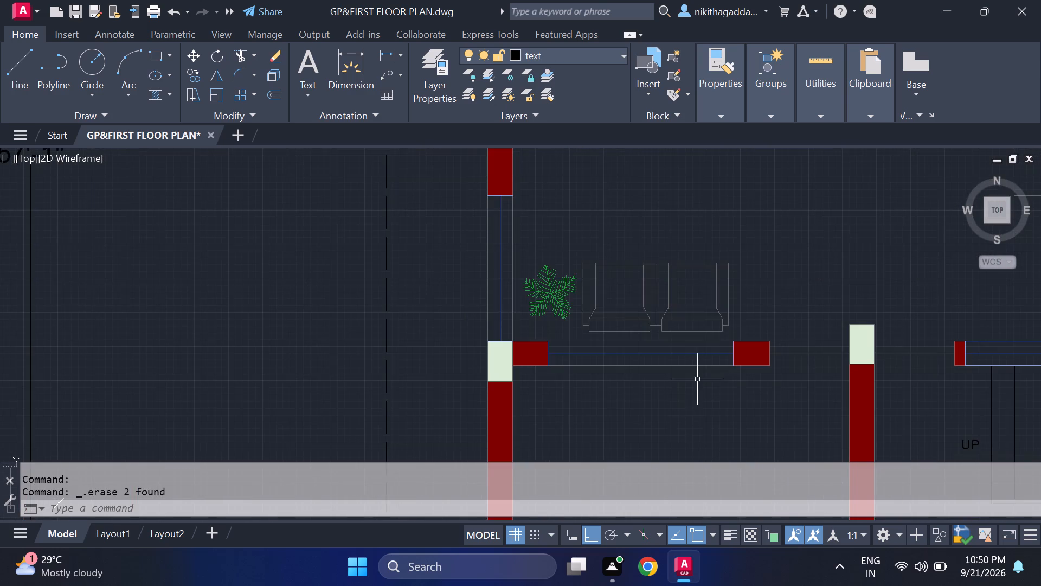
scroll(809, 386, "down", 1)
middle_click_drag(847, 387, 606, 375)
middle_click_drag(596, 374, 588, 373)
scroll(712, 353, "up", 2)
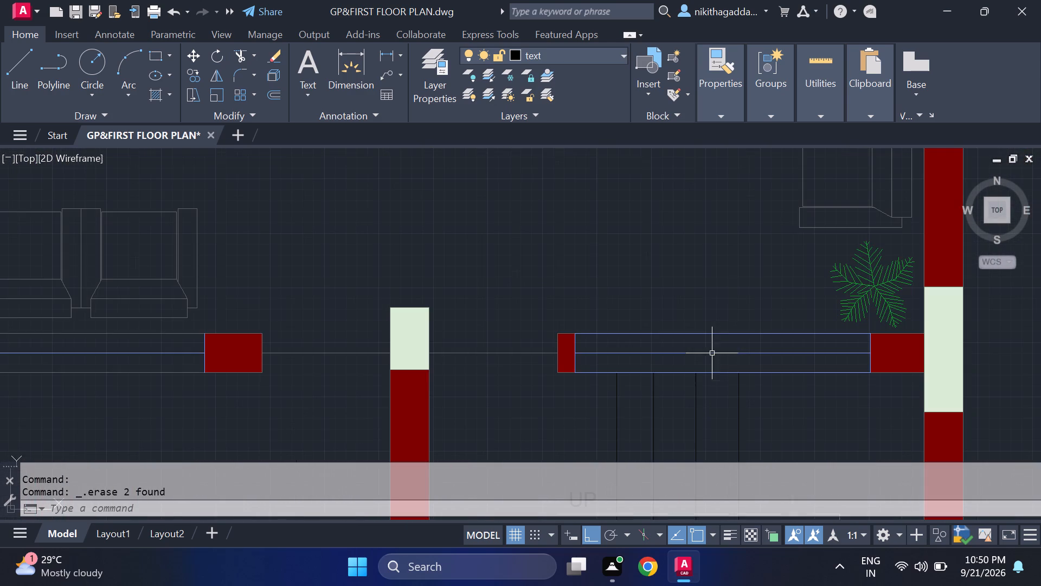
left_click(723, 333)
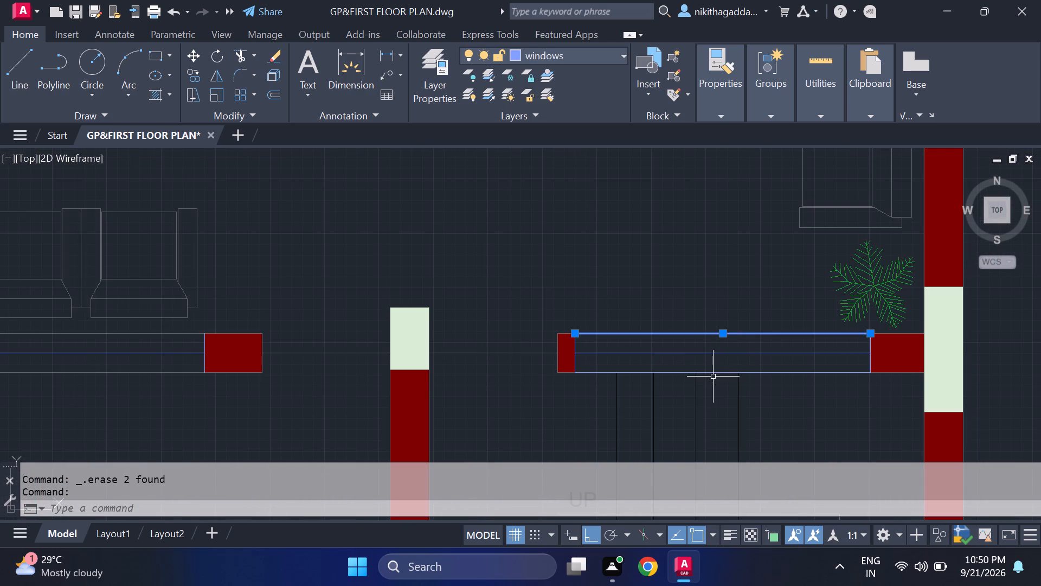
left_click(714, 374)
key("Delete")
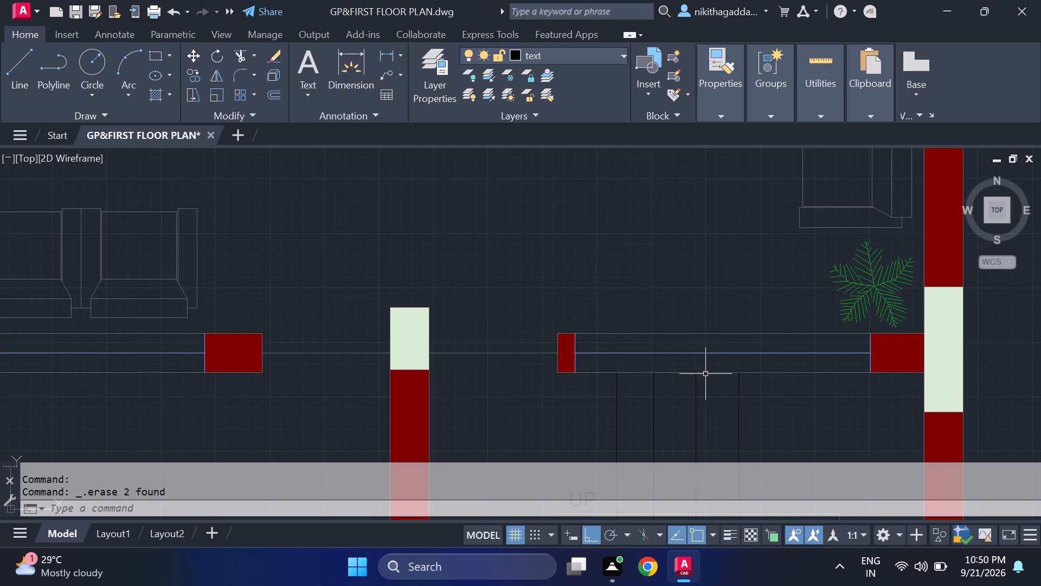
Delete the two long outer window-layer lines of the upper window in the first-floor drawing room's left wall.
scroll(705, 374, "down", 5)
scroll(643, 303, "up", 3)
scroll(577, 324, "up", 1)
left_click(561, 320)
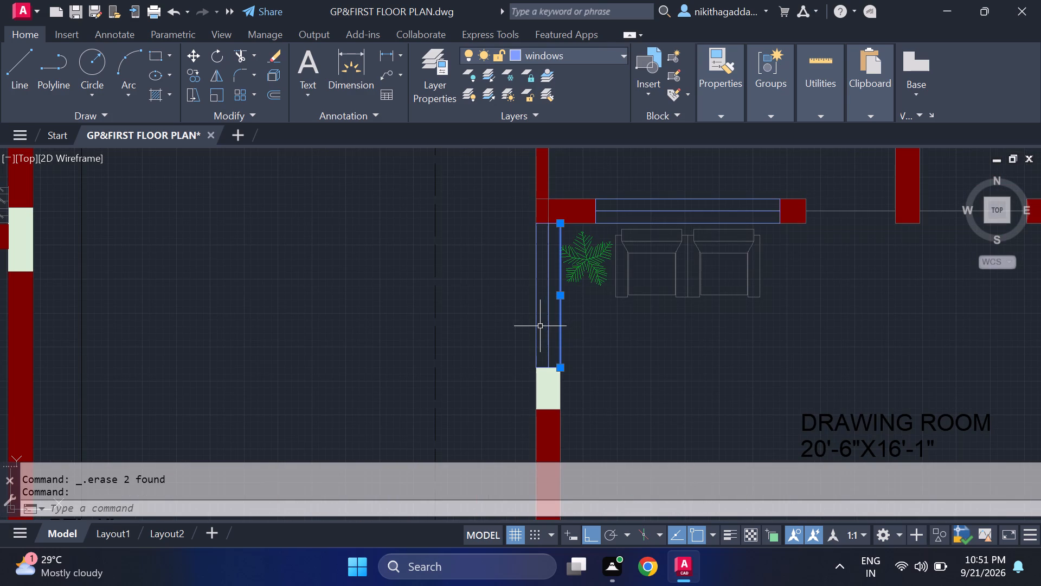
left_click(537, 328)
key("Delete")
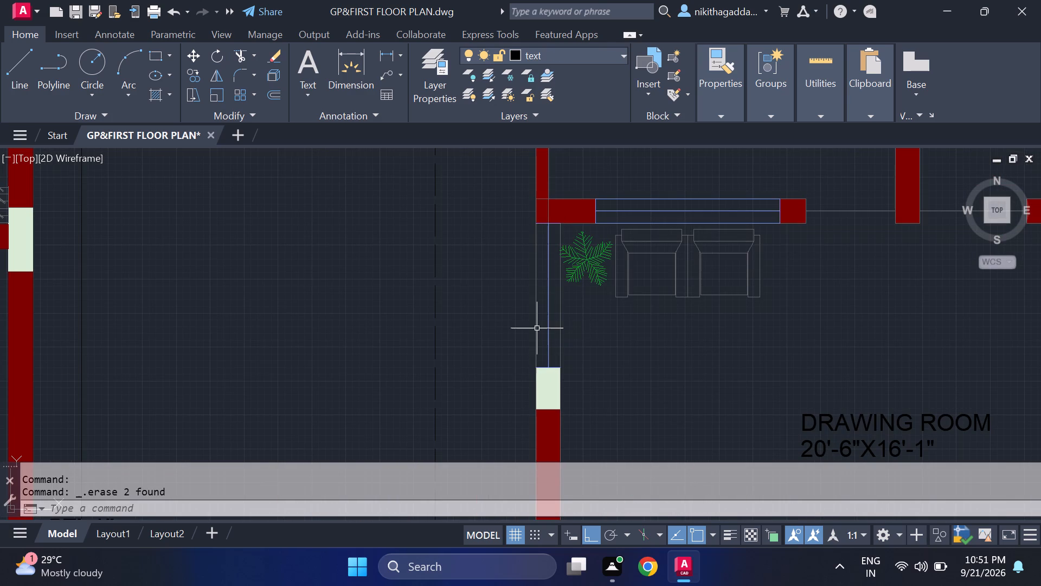
Delete the two long outer window-layer lines of the window above the sofa in the first-floor drawing room's top wall.
left_click(708, 199)
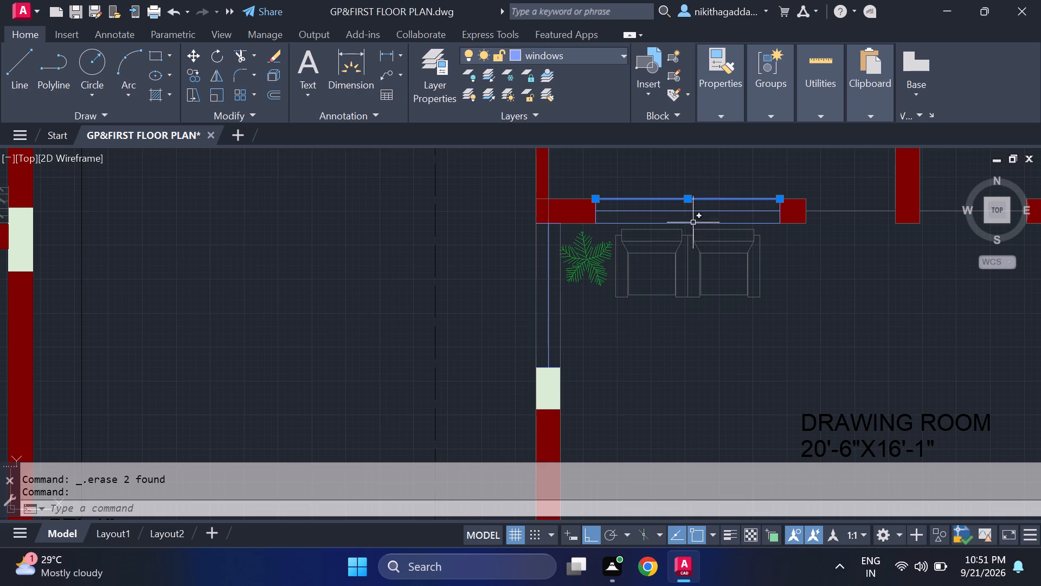
left_click(691, 224)
key("Delete")
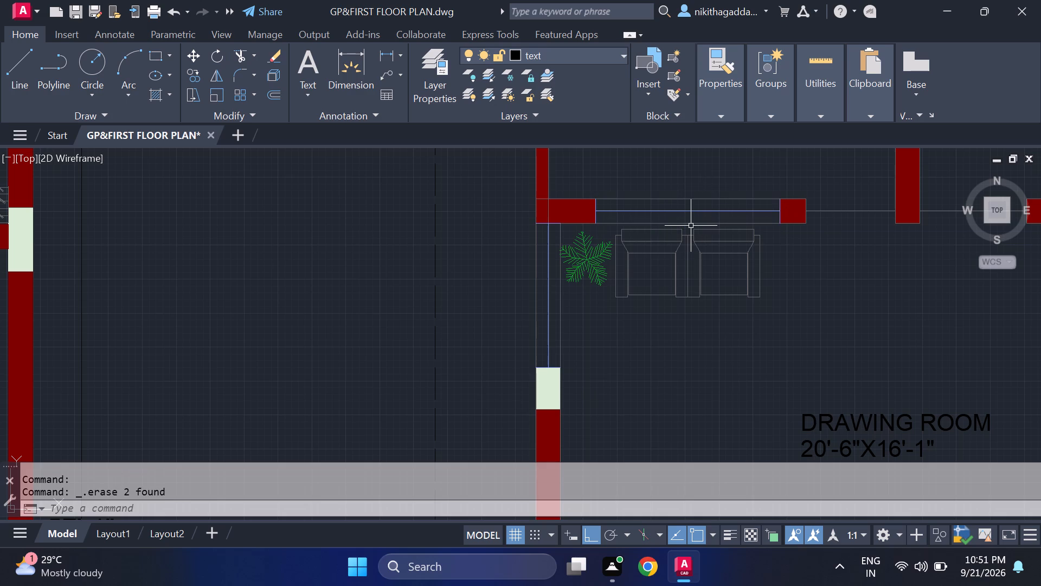
Delete the two long outer window-layer lines of the window in the first-floor attached toilet's top wall.
scroll(694, 220, "down", 2)
middle_click_drag(777, 242, 688, 407)
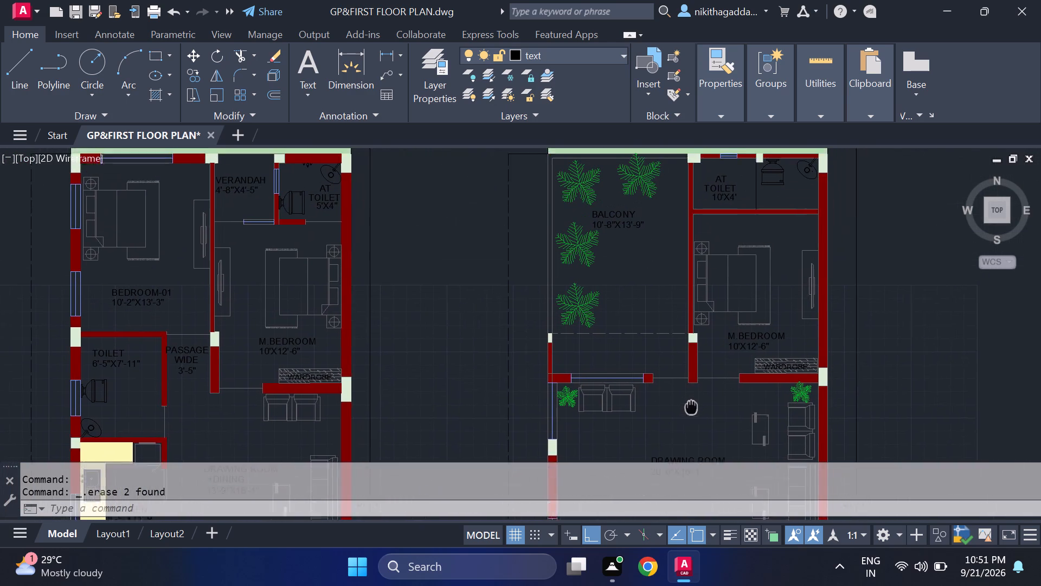
middle_click_drag(688, 407, 671, 413)
scroll(717, 152, "up", 3)
scroll(681, 184, "up", 1)
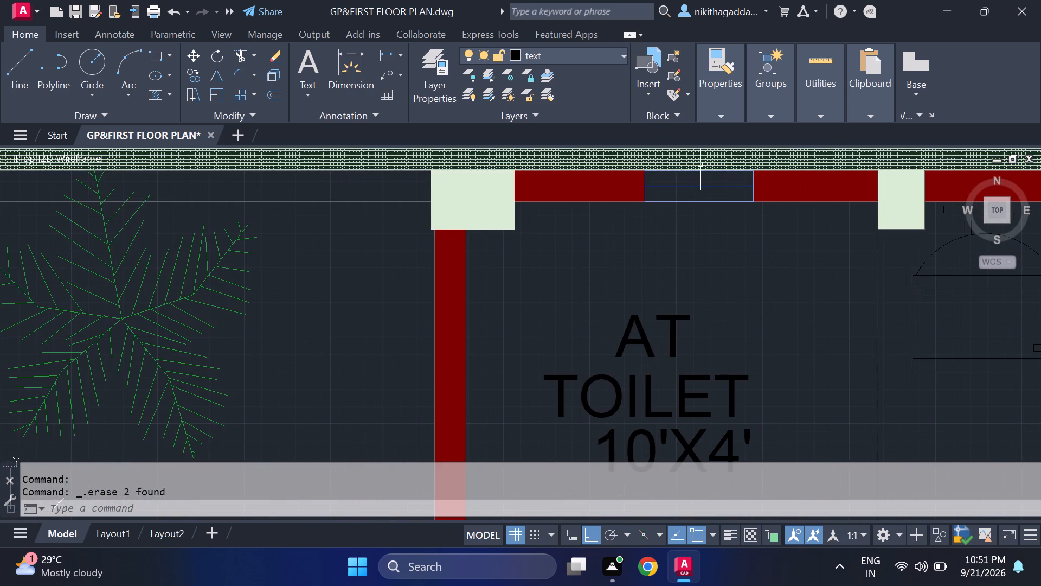
left_click(698, 172)
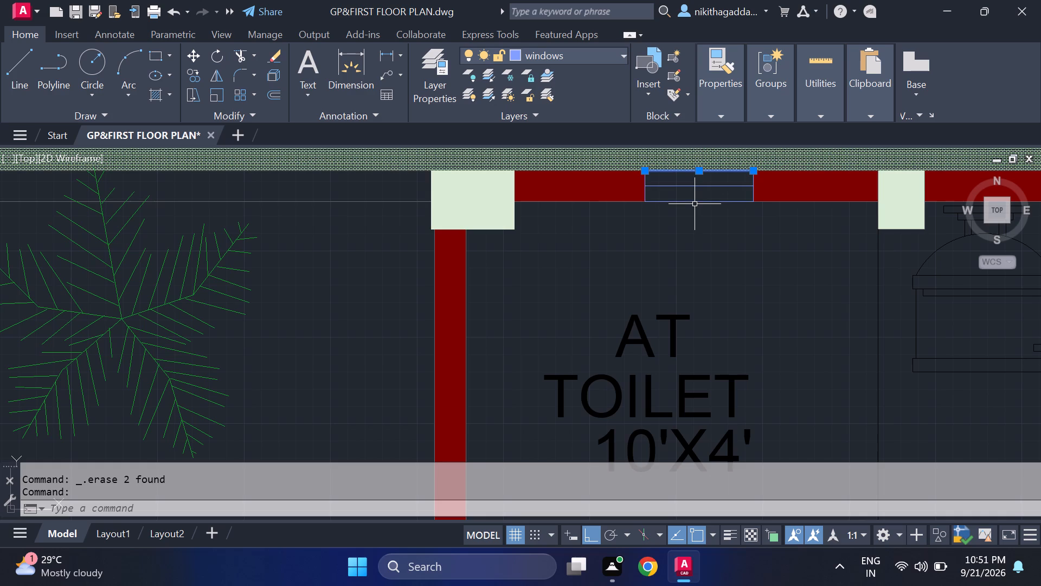
left_click(695, 203)
key("Delete")
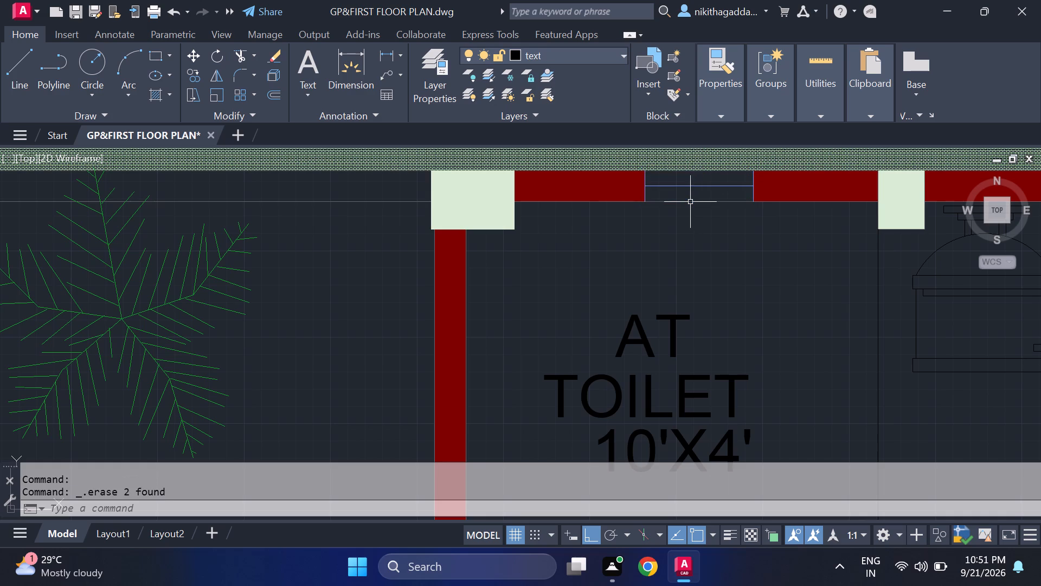
Preview the Layout1 plot, examine the windows and walls of both floor plans, and return to the plot settings.
scroll(687, 206, "down", 4)
middle_click_drag(646, 339, 663, 215)
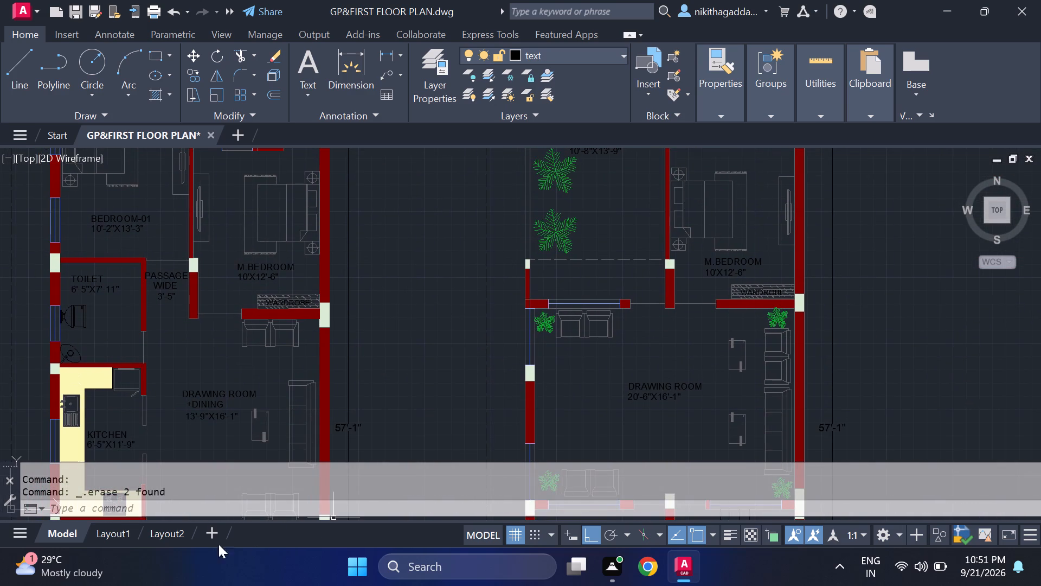
left_click(130, 535)
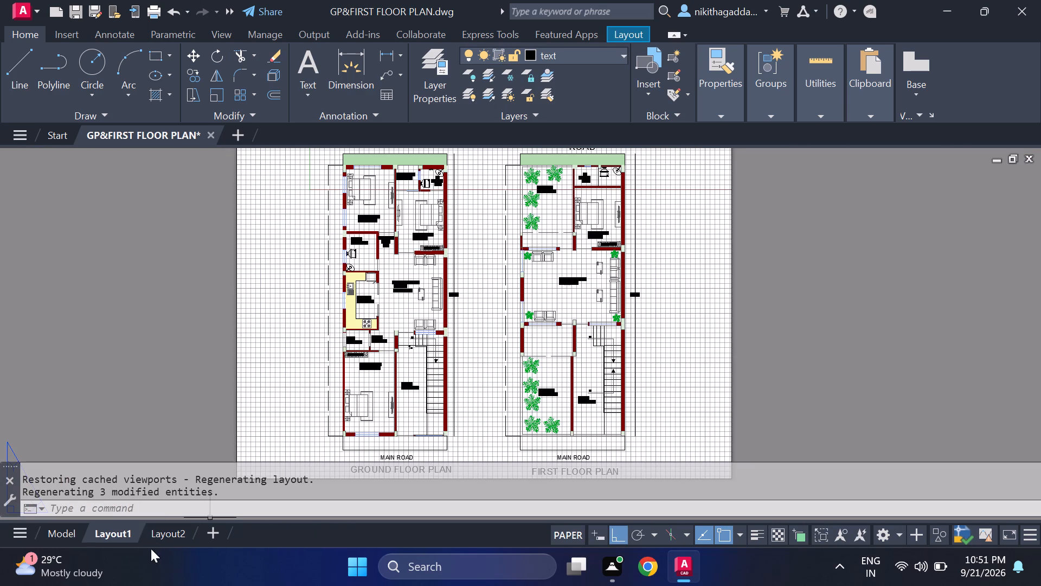
right_click(117, 538)
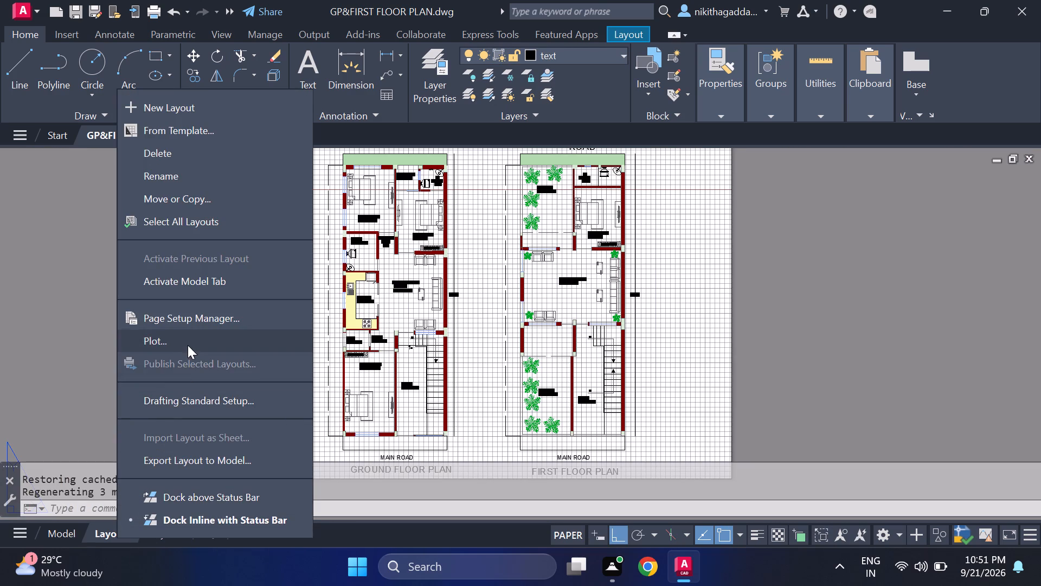
left_click(188, 345)
left_click(258, 480)
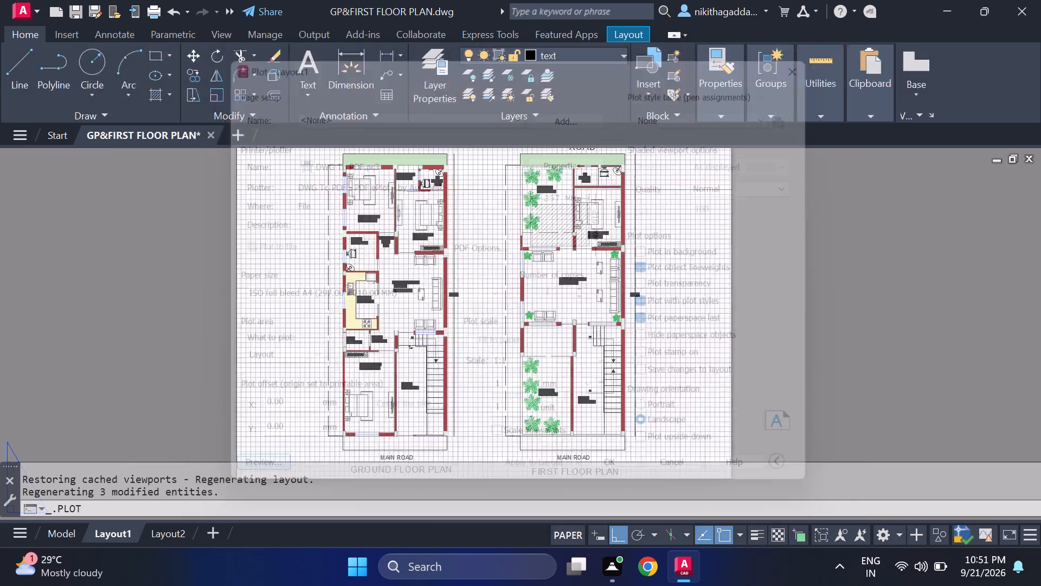
scroll(580, 307, "up", 2)
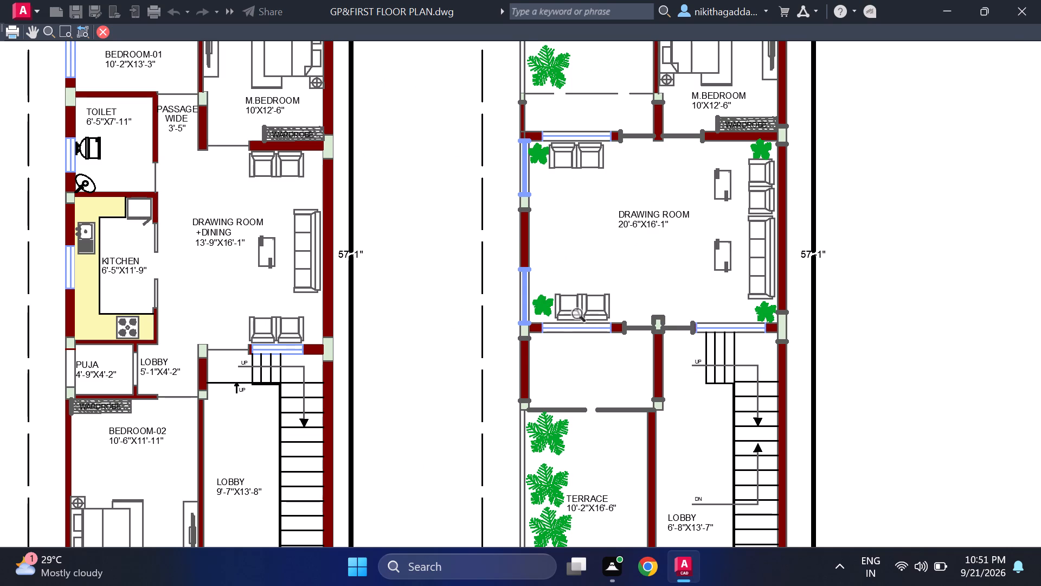
scroll(542, 304, "up", 4)
scroll(542, 304, "down", 4)
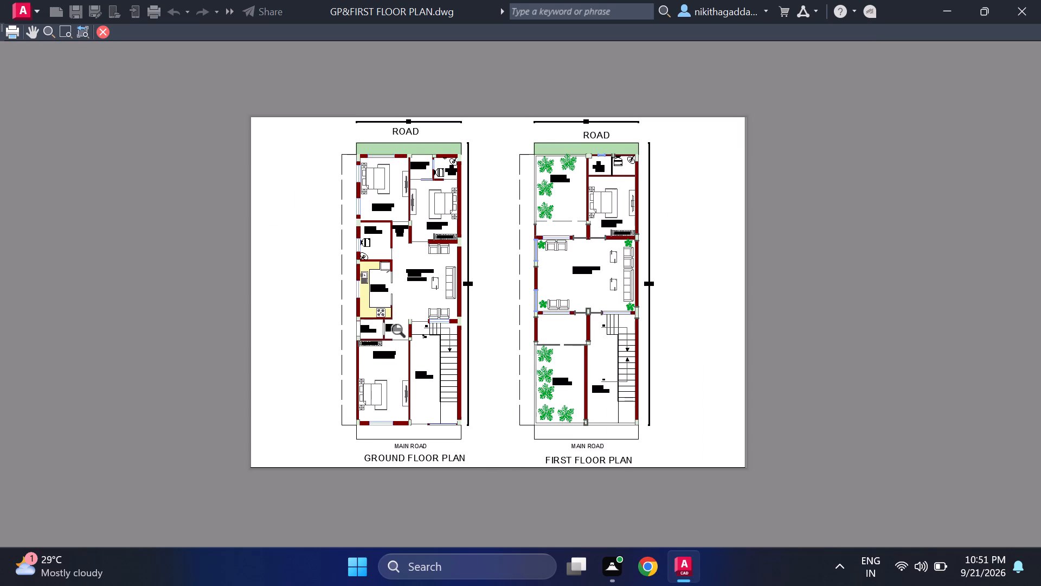
left_click(95, 26)
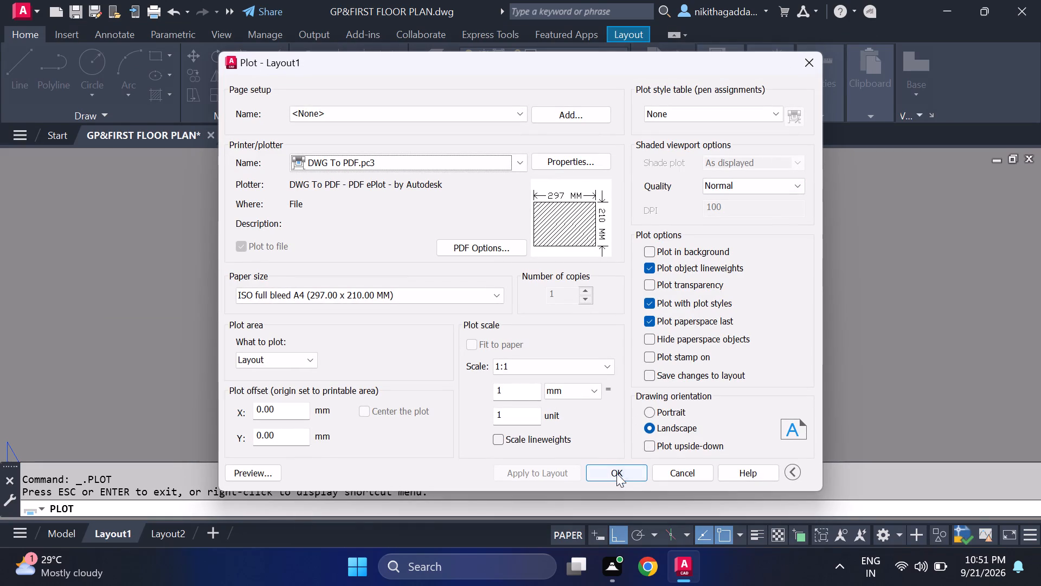
Plot Layout1 to PDF, saving it in Documents as GP&FIRST FLOOR PLAN-Layout1.pdf.
left_click(616, 475)
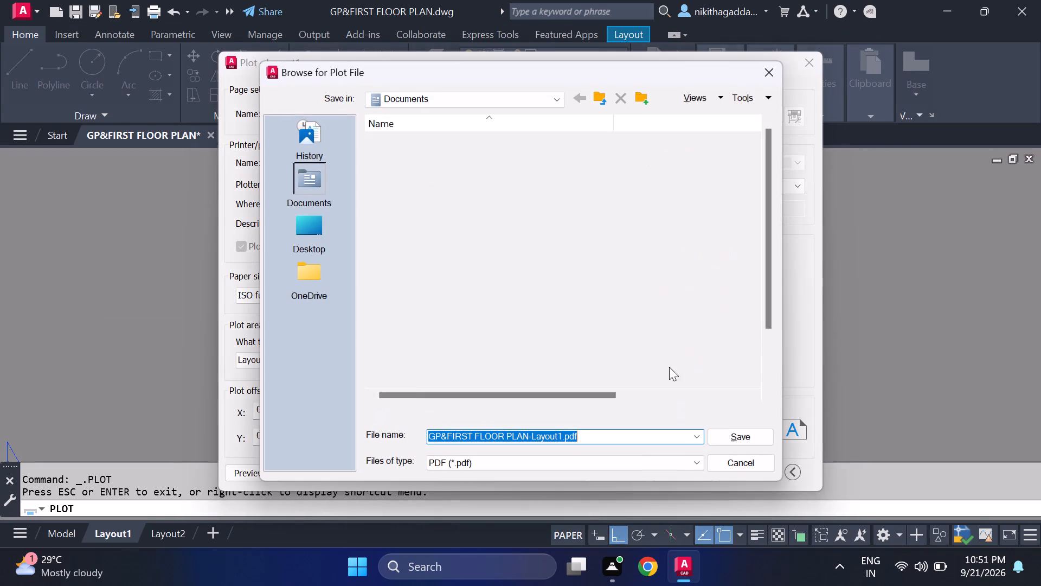
left_click(746, 437)
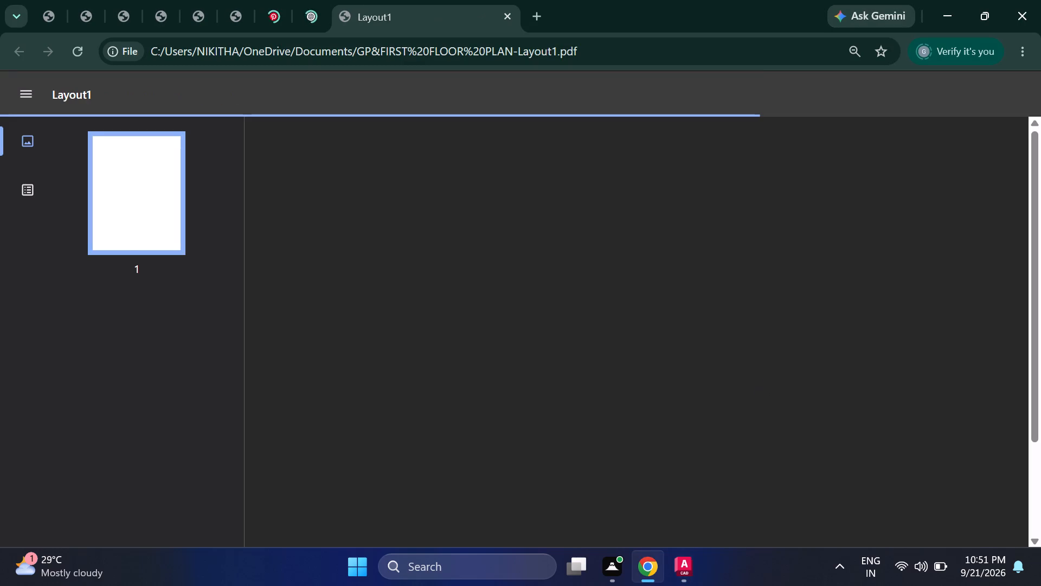
Examine the plotted ground and first floor plans over the whole PDF page in Chrome, then close the browser.
scroll(760, 370, "down", 2)
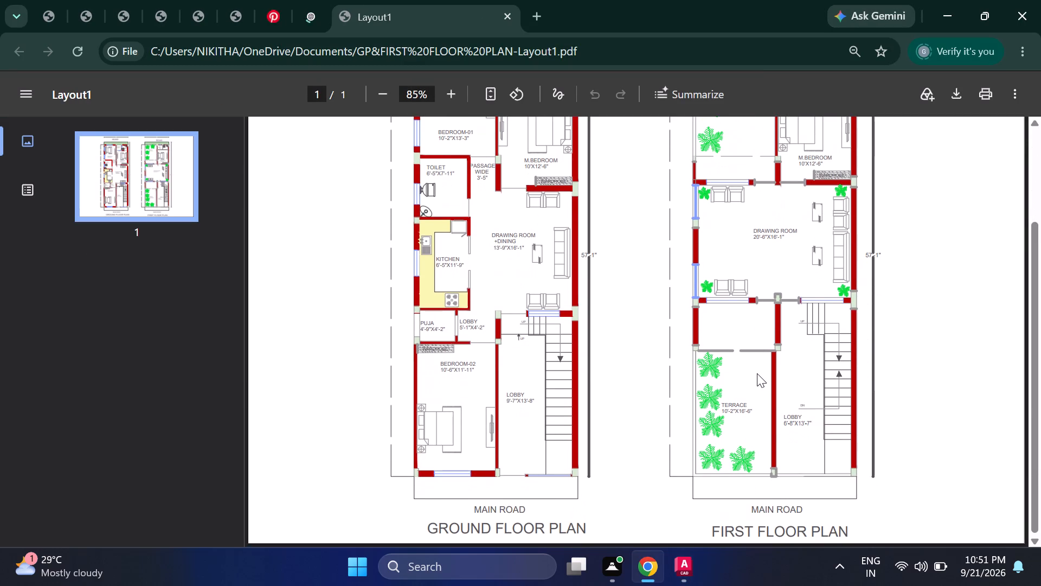
scroll(759, 417, "up", 4)
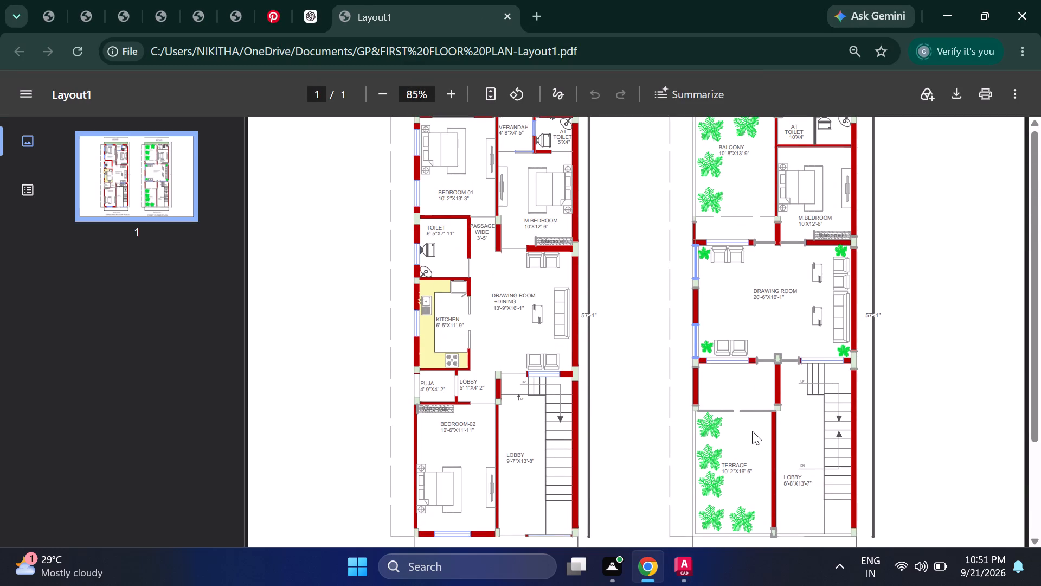
scroll(752, 431, "up", 2)
scroll(752, 431, "down", 3)
scroll(752, 431, "up", 1)
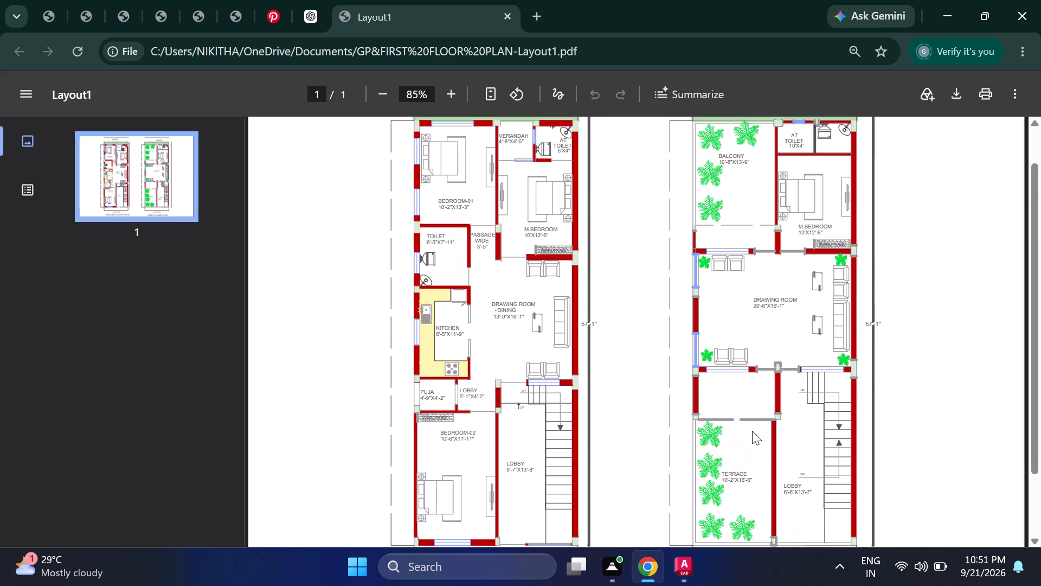
scroll(752, 431, "up", 2)
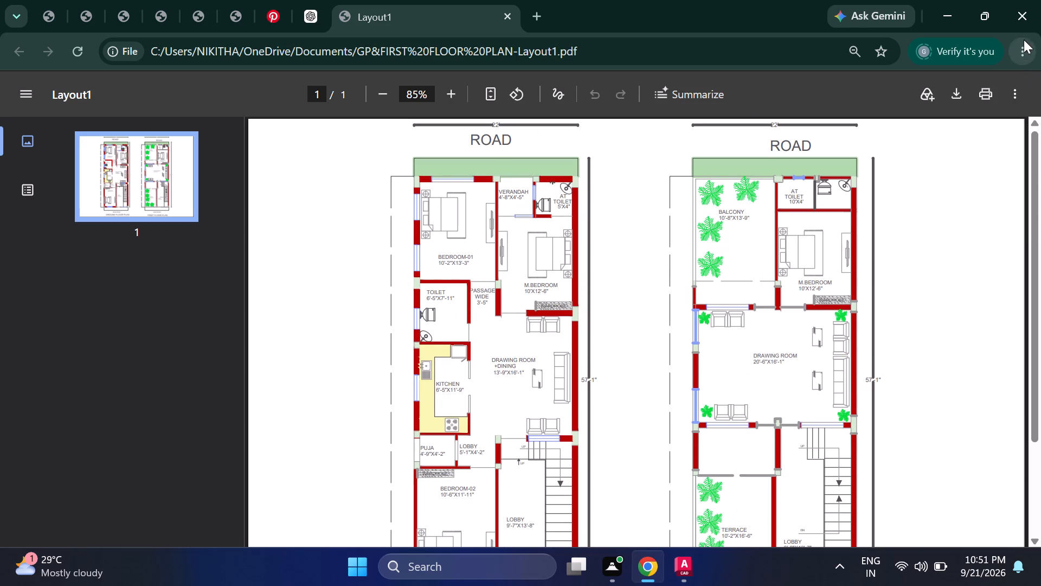
left_click(1023, 12)
Quit AutoCAD, saving the changes to GP&FIRST FLOOR PLAN.dwg.
left_click(1023, 12)
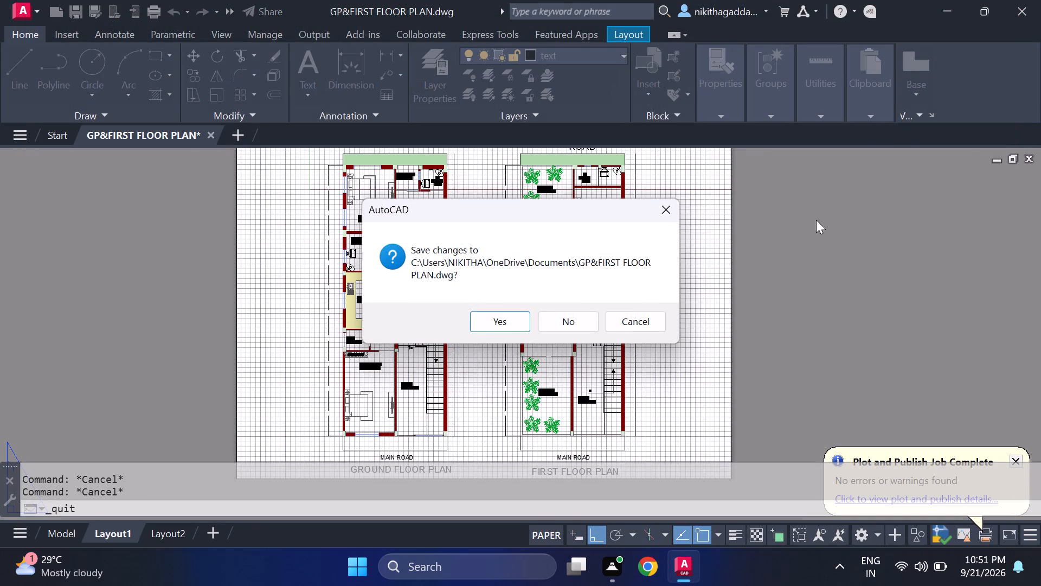
left_click(505, 319)
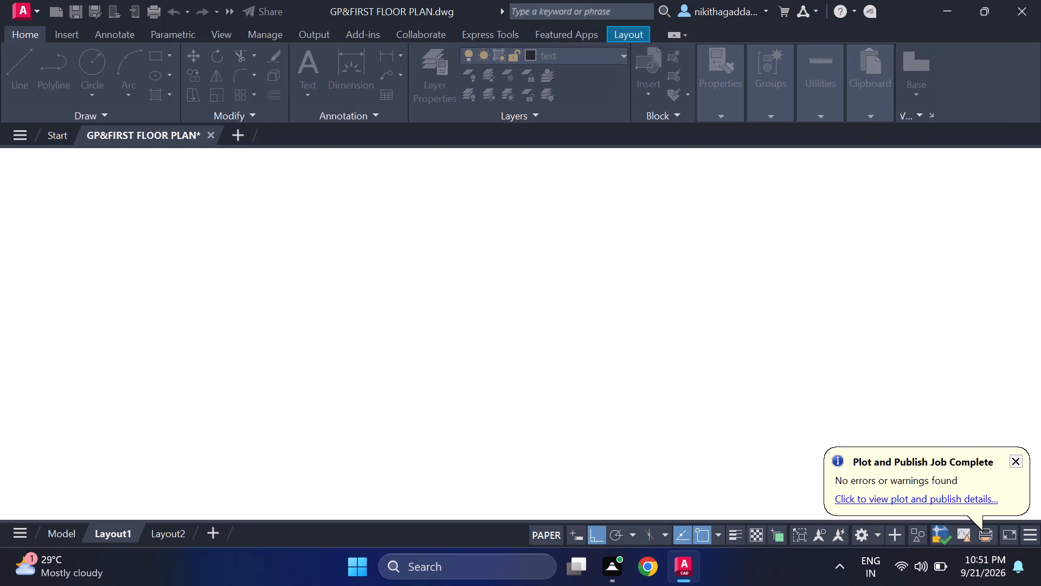